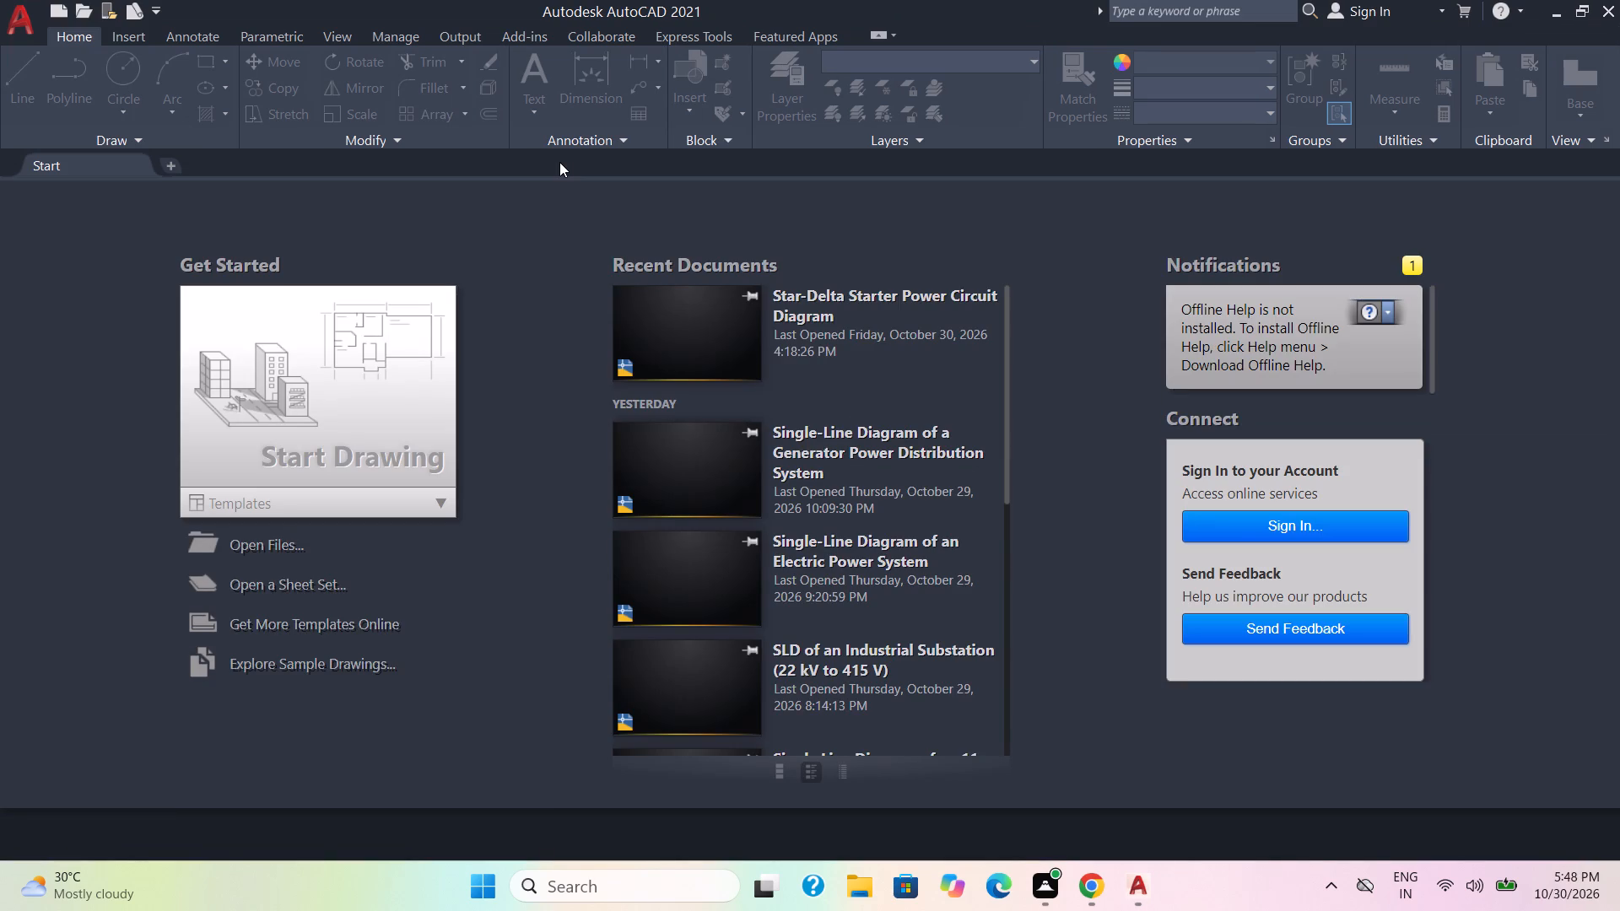
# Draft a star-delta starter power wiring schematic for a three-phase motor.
# Start a new blank drawing.
pyautogui.click(384, 380)
# Turn on log file recording with the LOGFILEON command.
pyautogui.press('l')
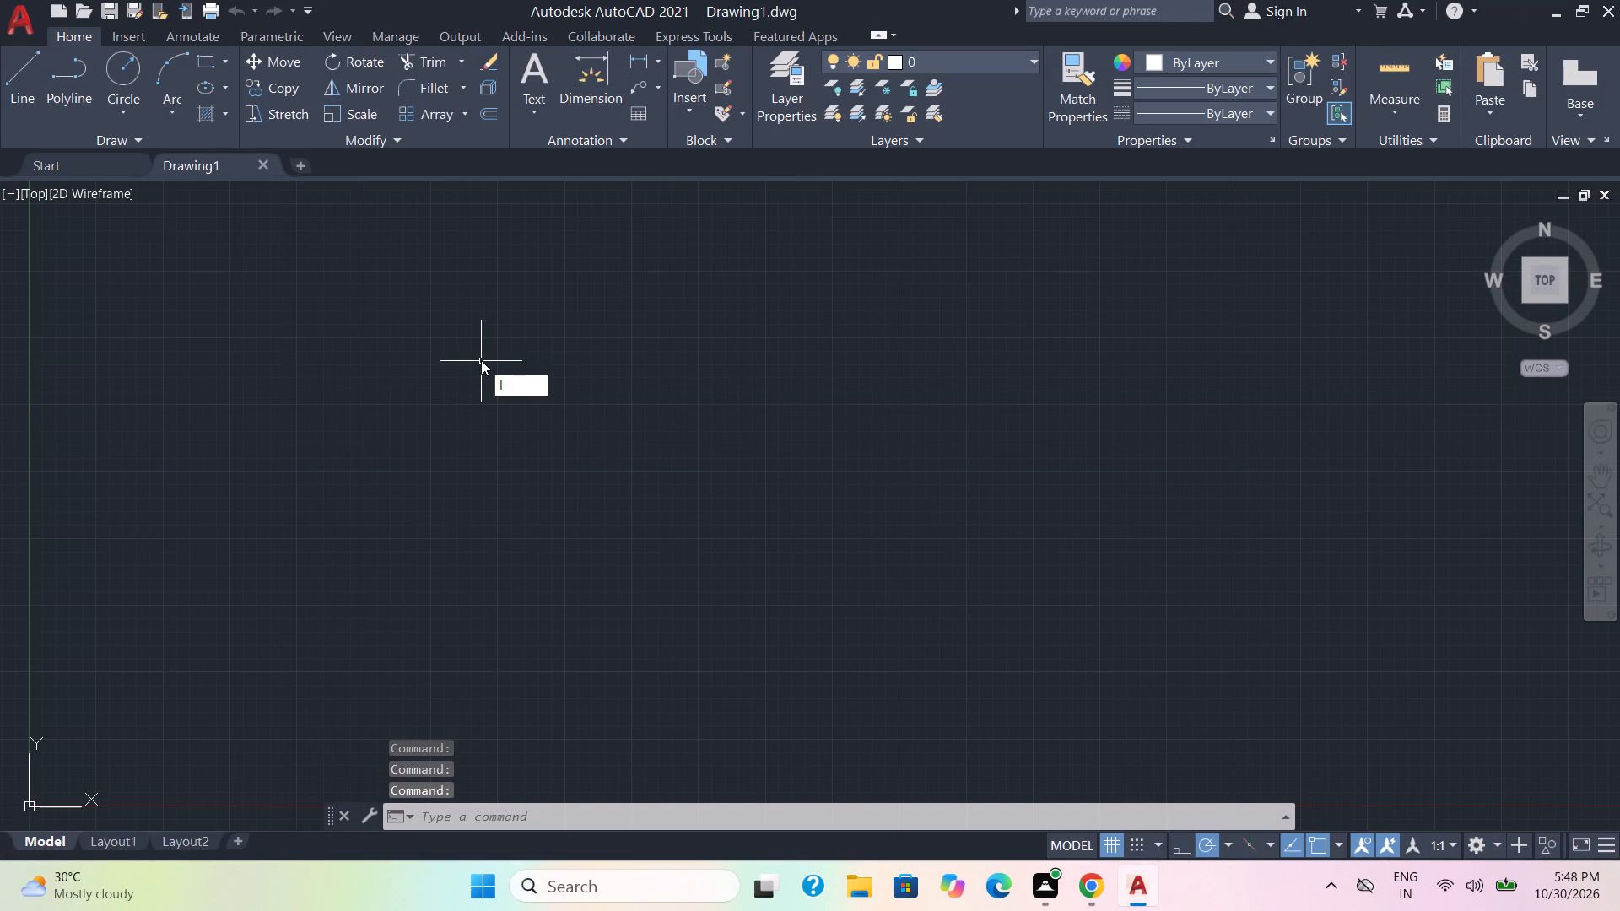
pyautogui.press('o')
pyautogui.press('g')
pyautogui.write('fil')
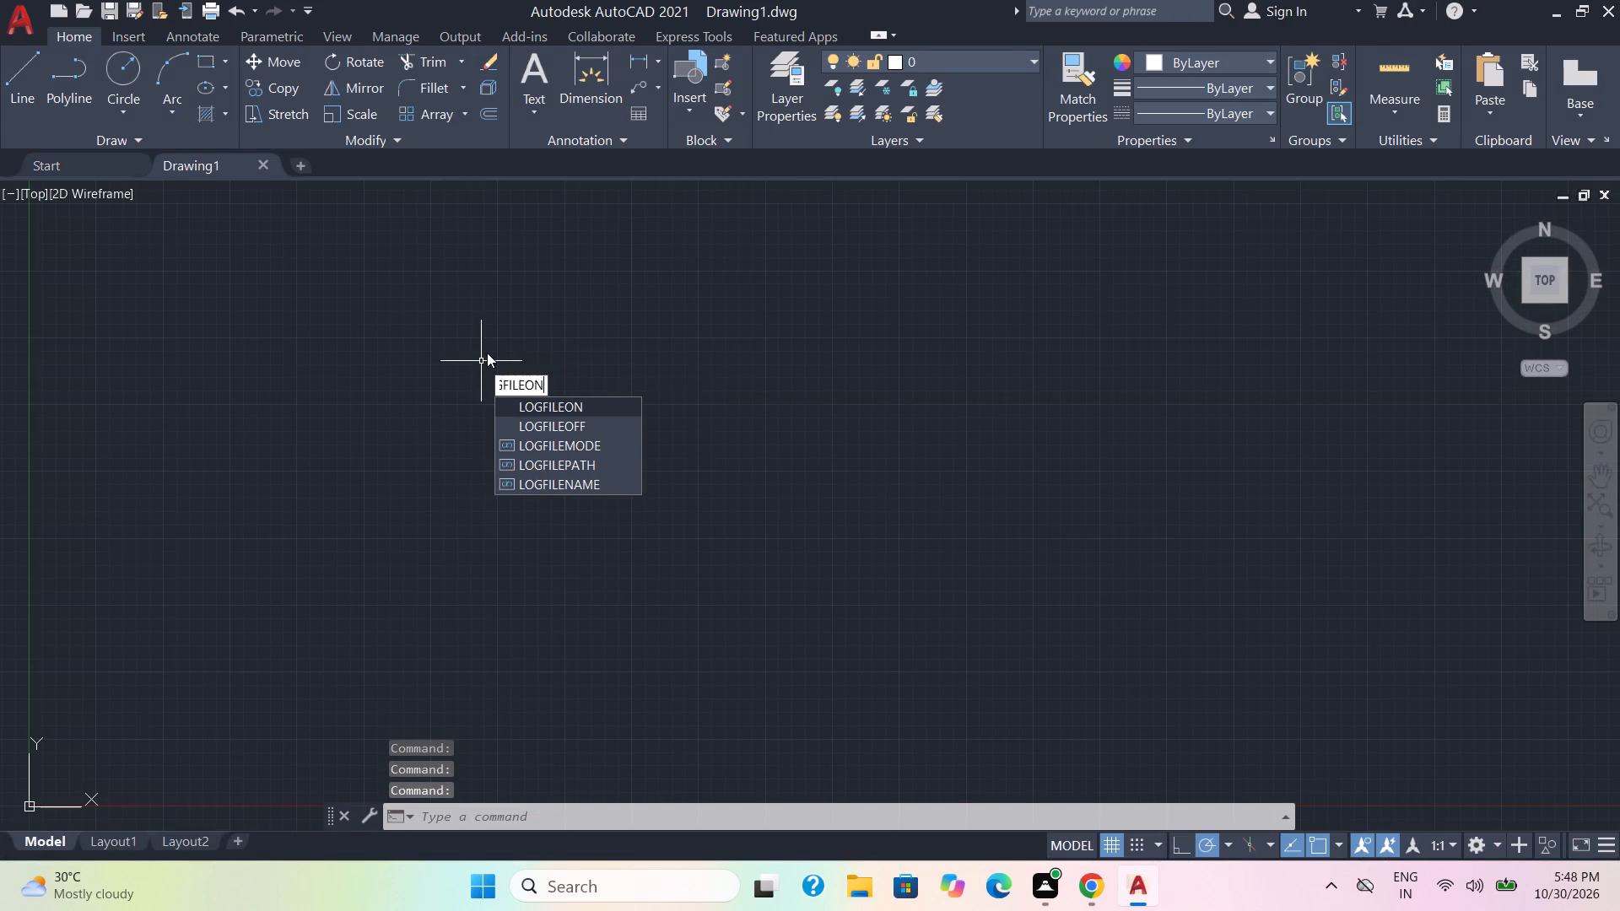
pyautogui.write('eon')
pyautogui.press('Return')
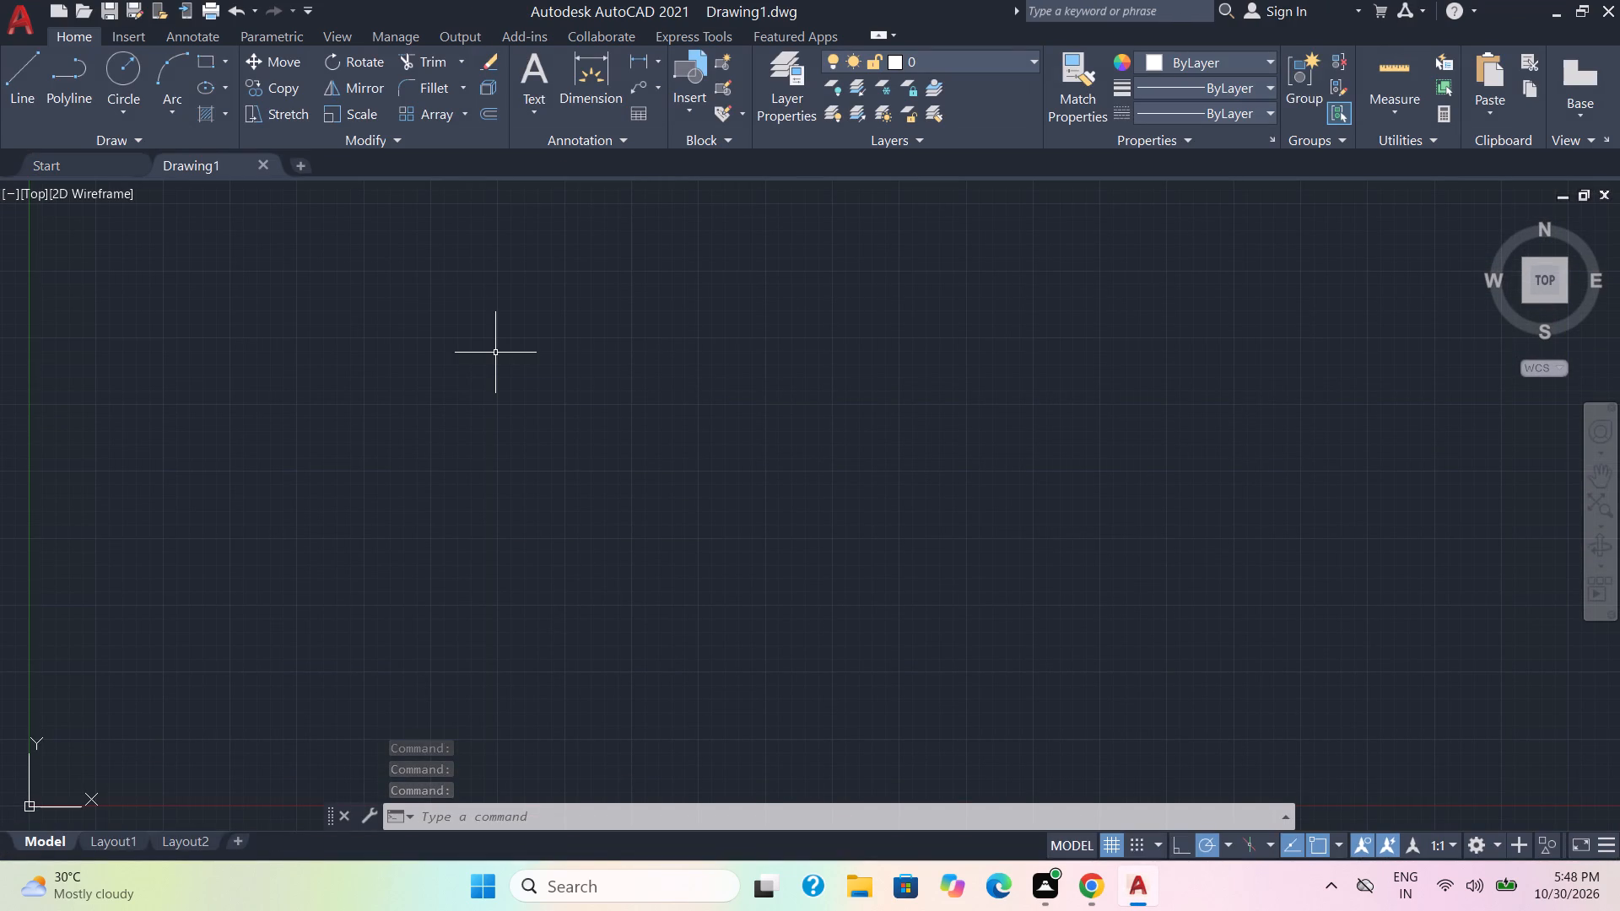
# Configure the drawing units to a length precision of 0 and an insertion scale of millimeters.
pyautogui.press('u')
pyautogui.press('n')
pyautogui.press('Return')
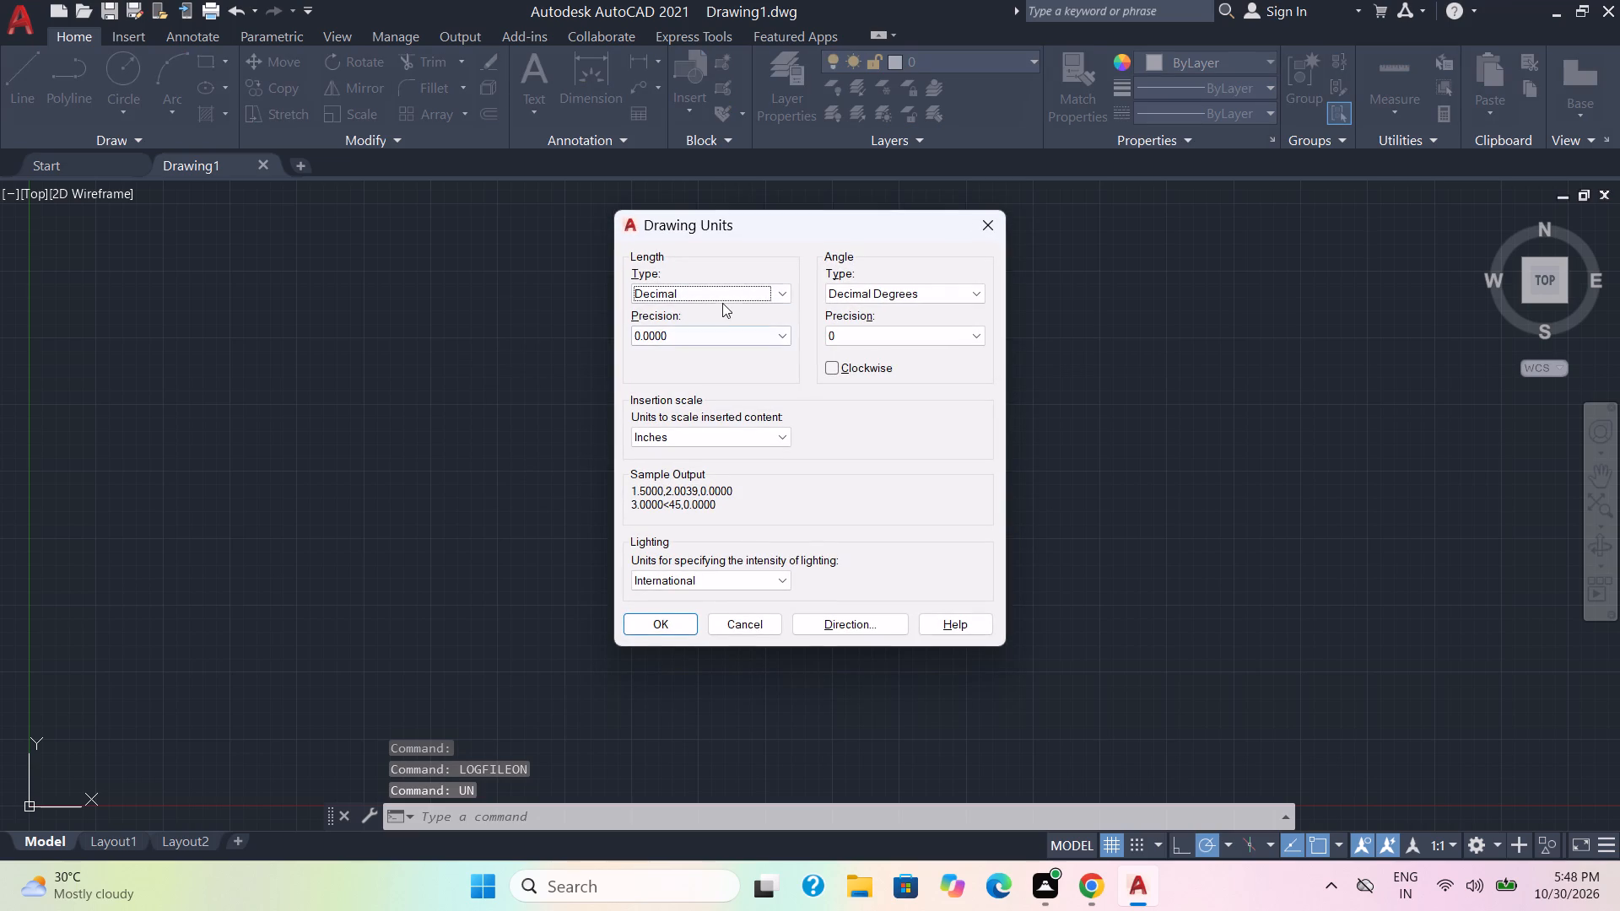
pyautogui.click(725, 338)
pyautogui.click(721, 353)
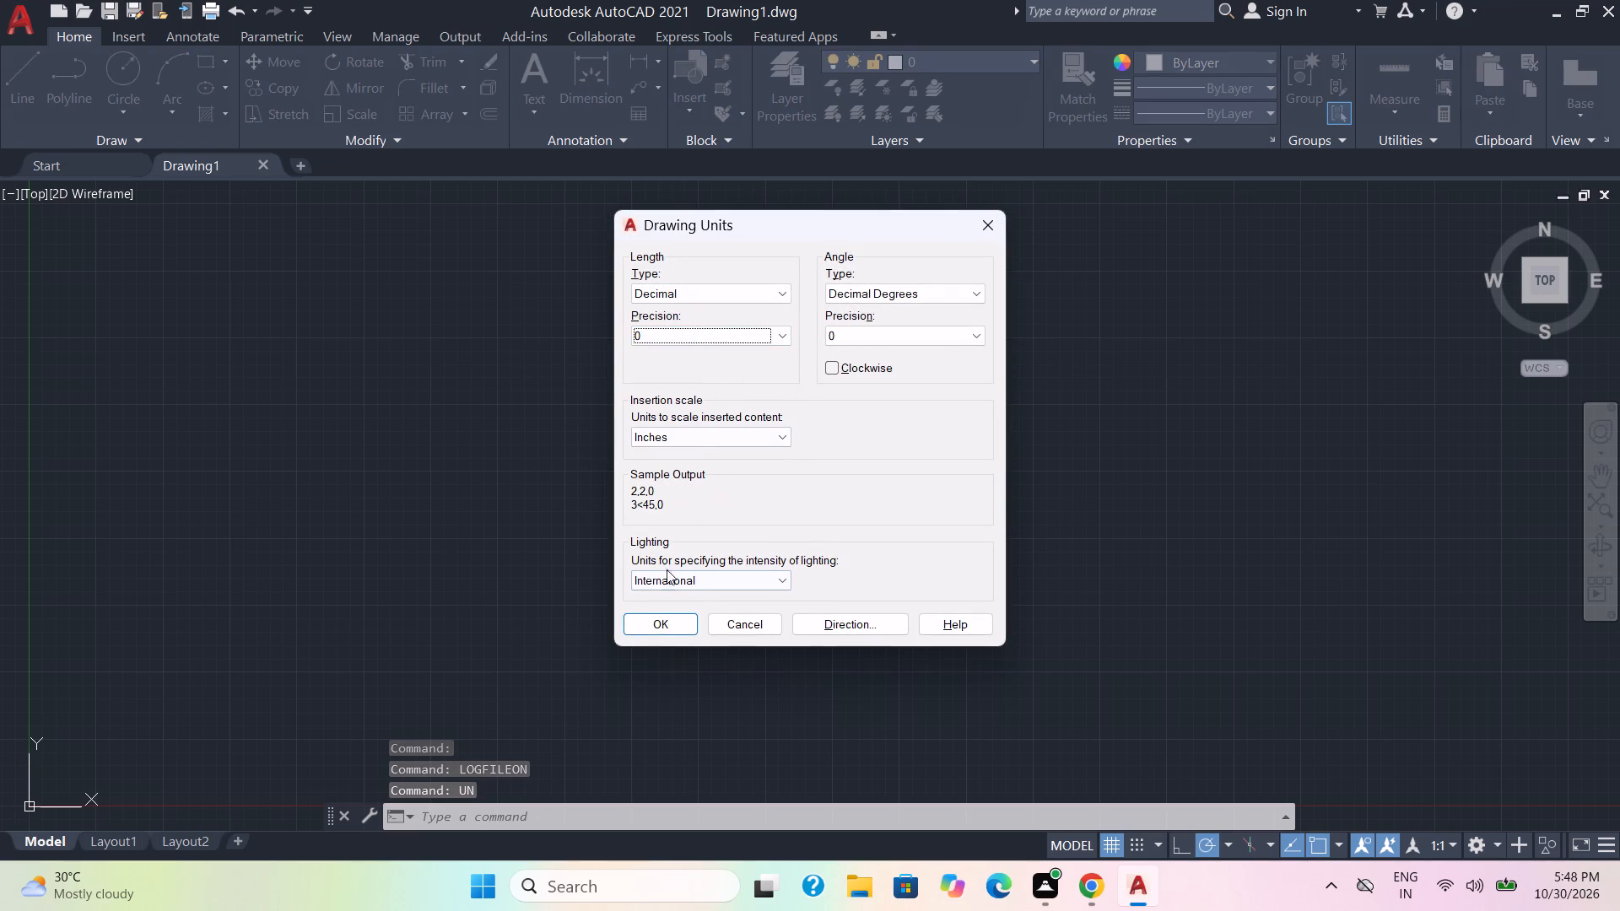
pyautogui.click(699, 433)
pyautogui.click(688, 525)
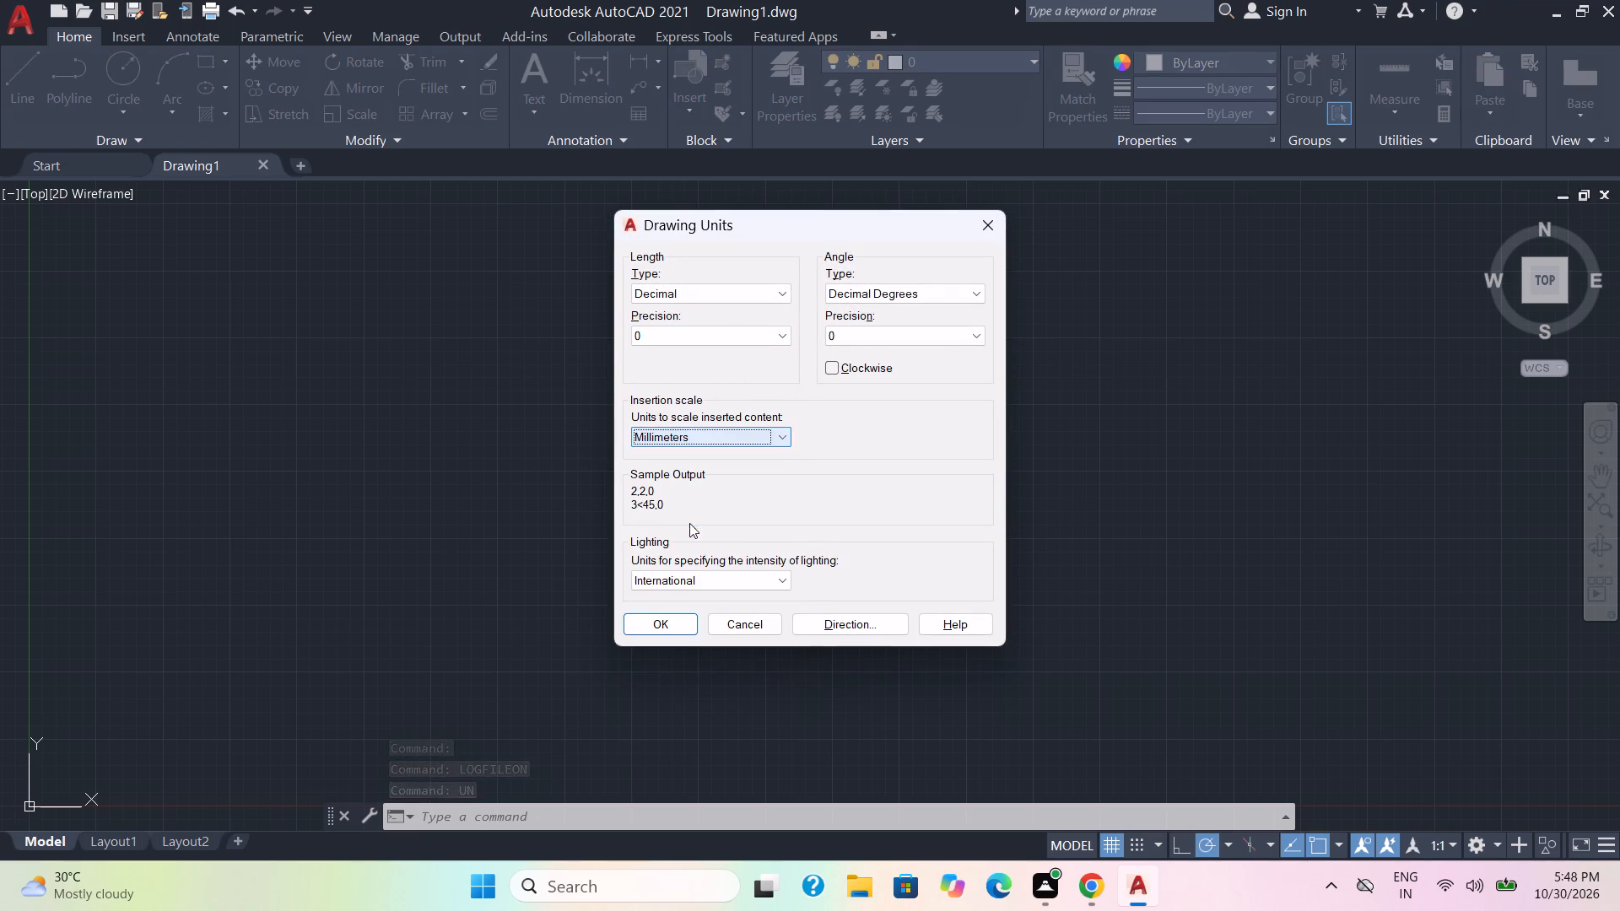
pyautogui.click(664, 629)
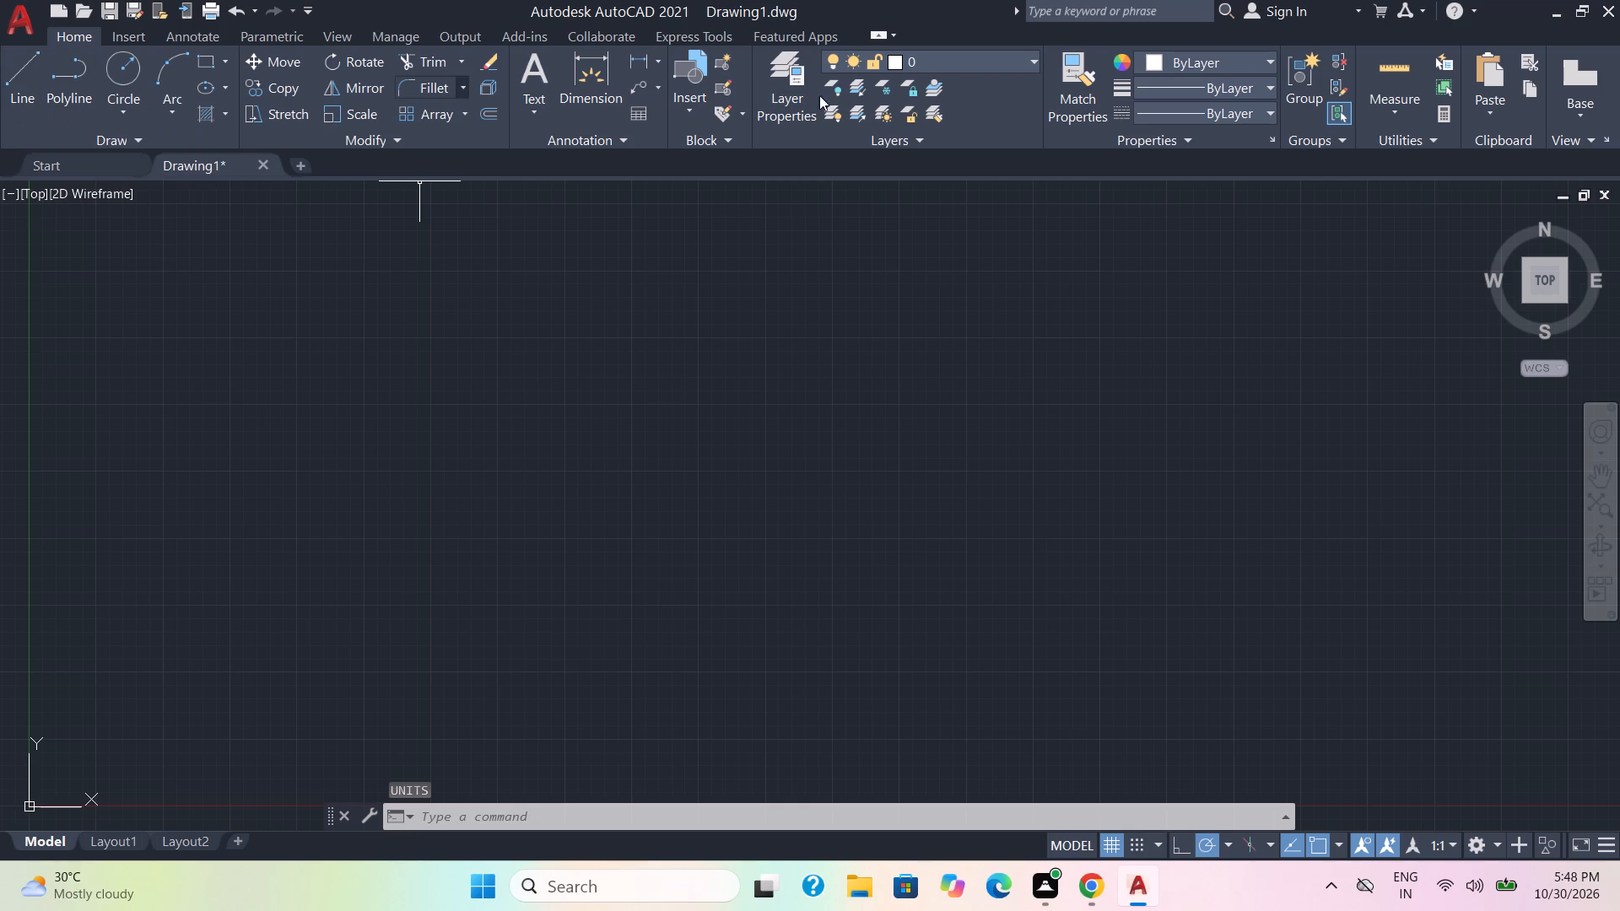
# In red, draw a vertical line about 2 mm long with a very short horizontal segment running left from its lower end.
pyautogui.click(1238, 62)
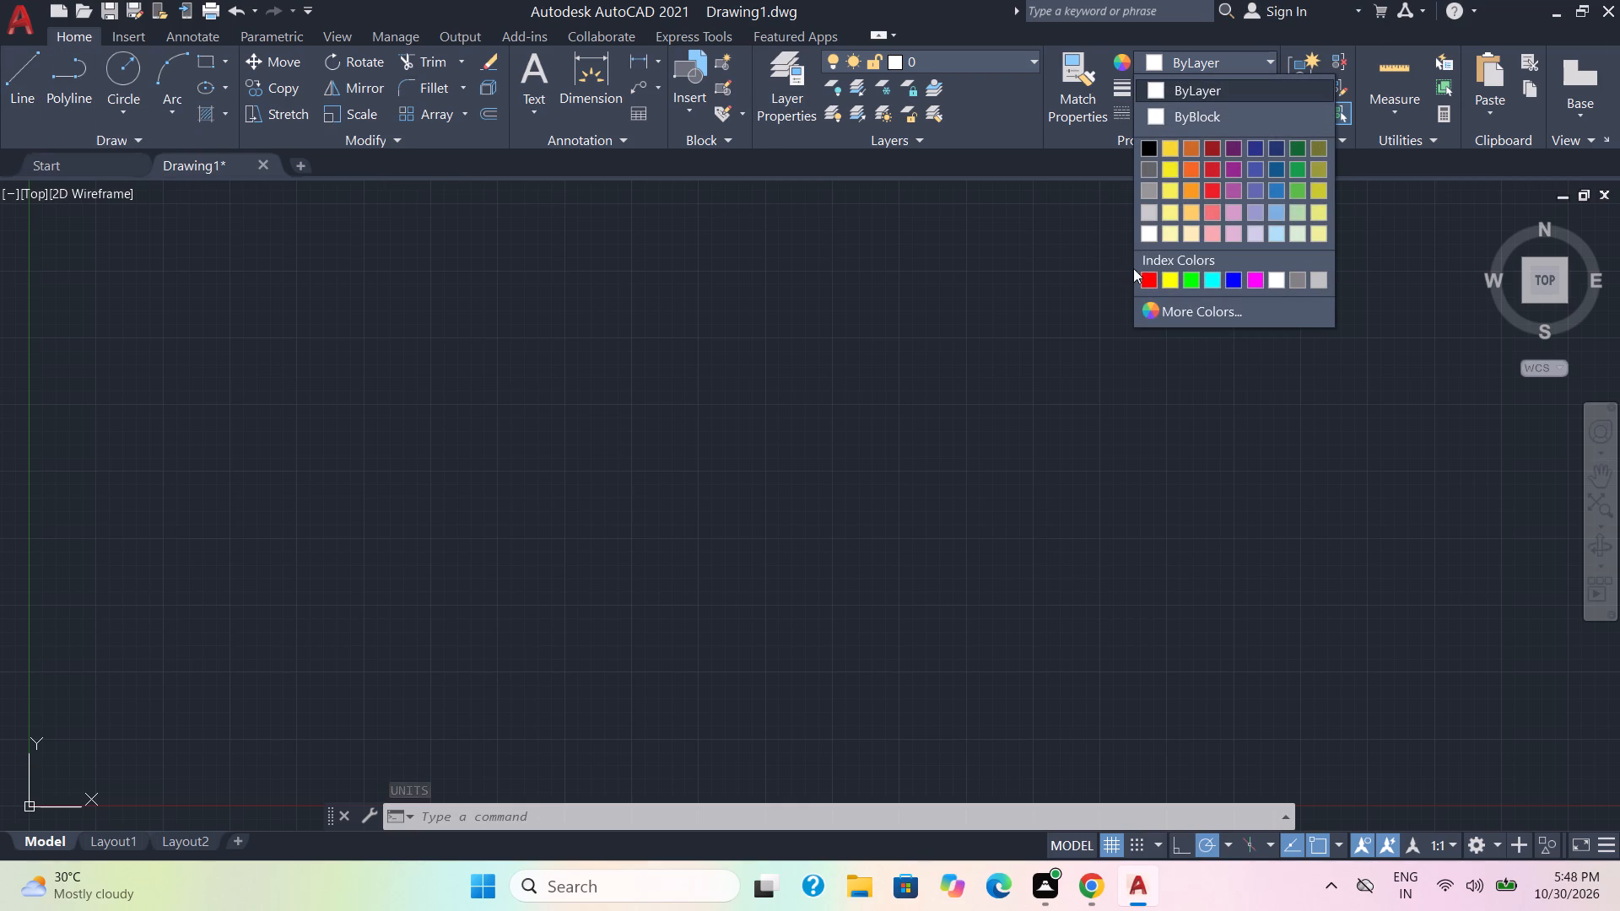
pyautogui.click(1145, 277)
pyautogui.click(33, 80)
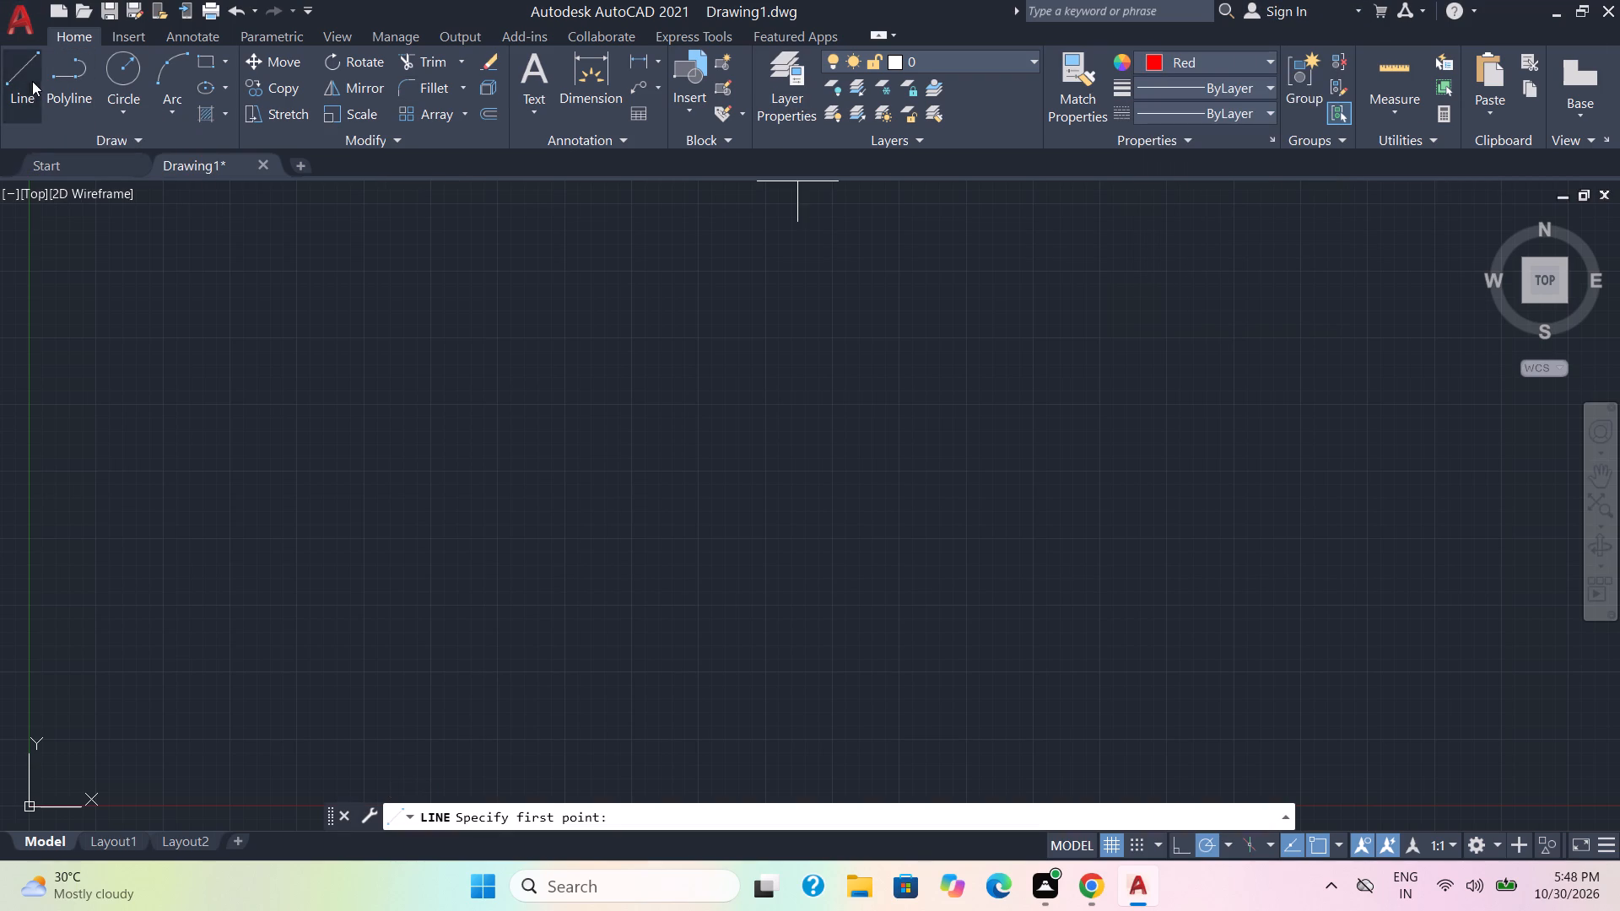
pyautogui.click(632, 207)
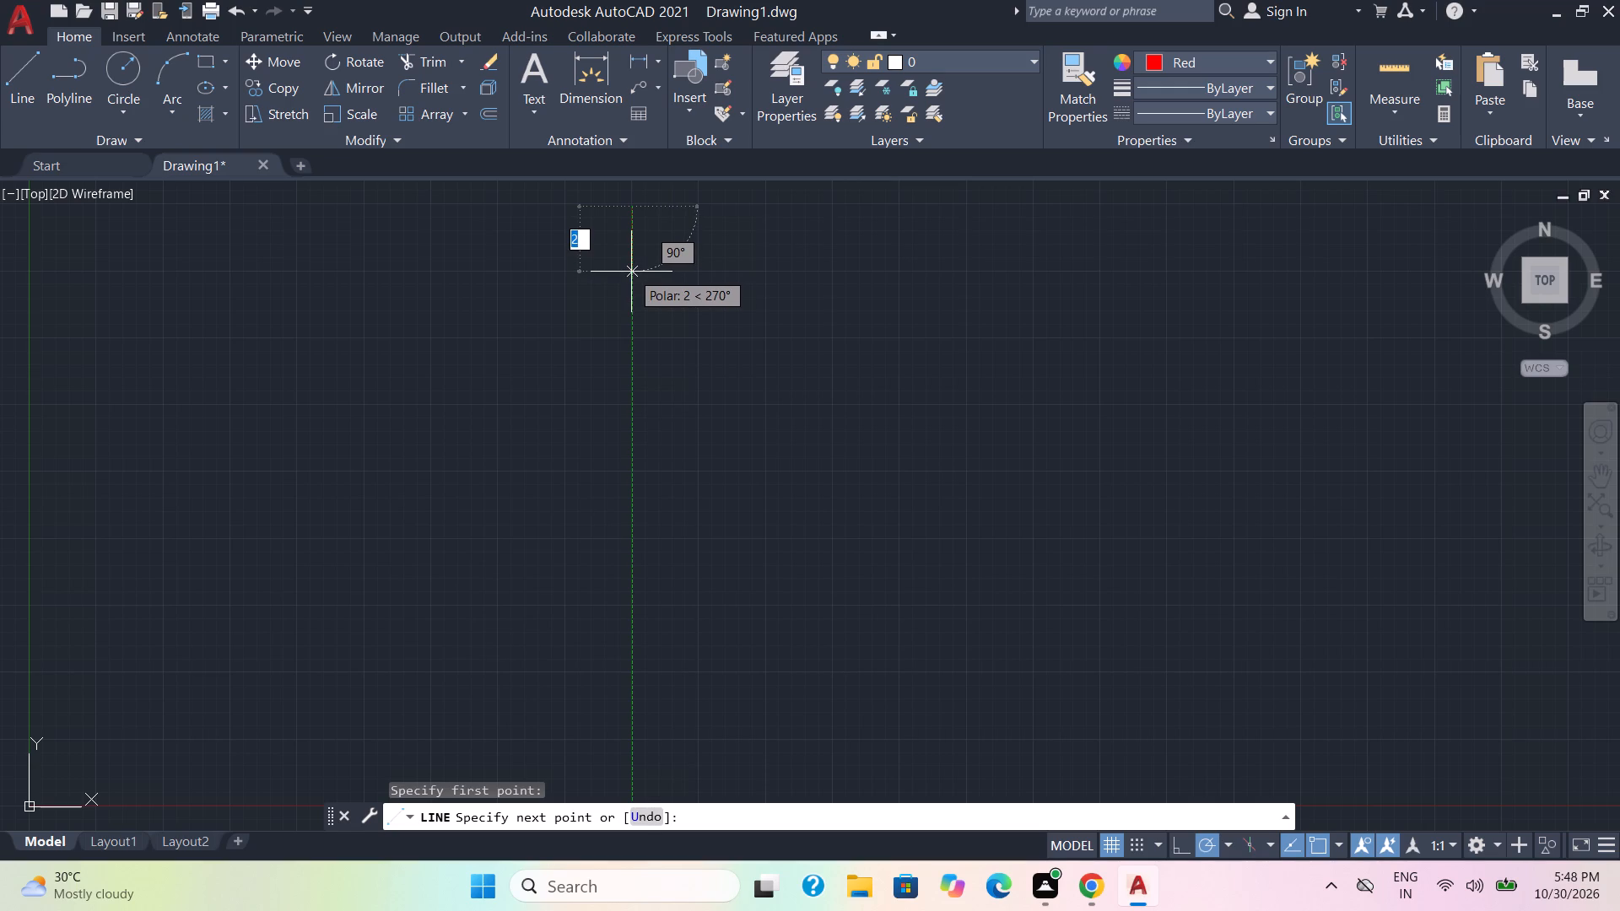
pyautogui.click(631, 272)
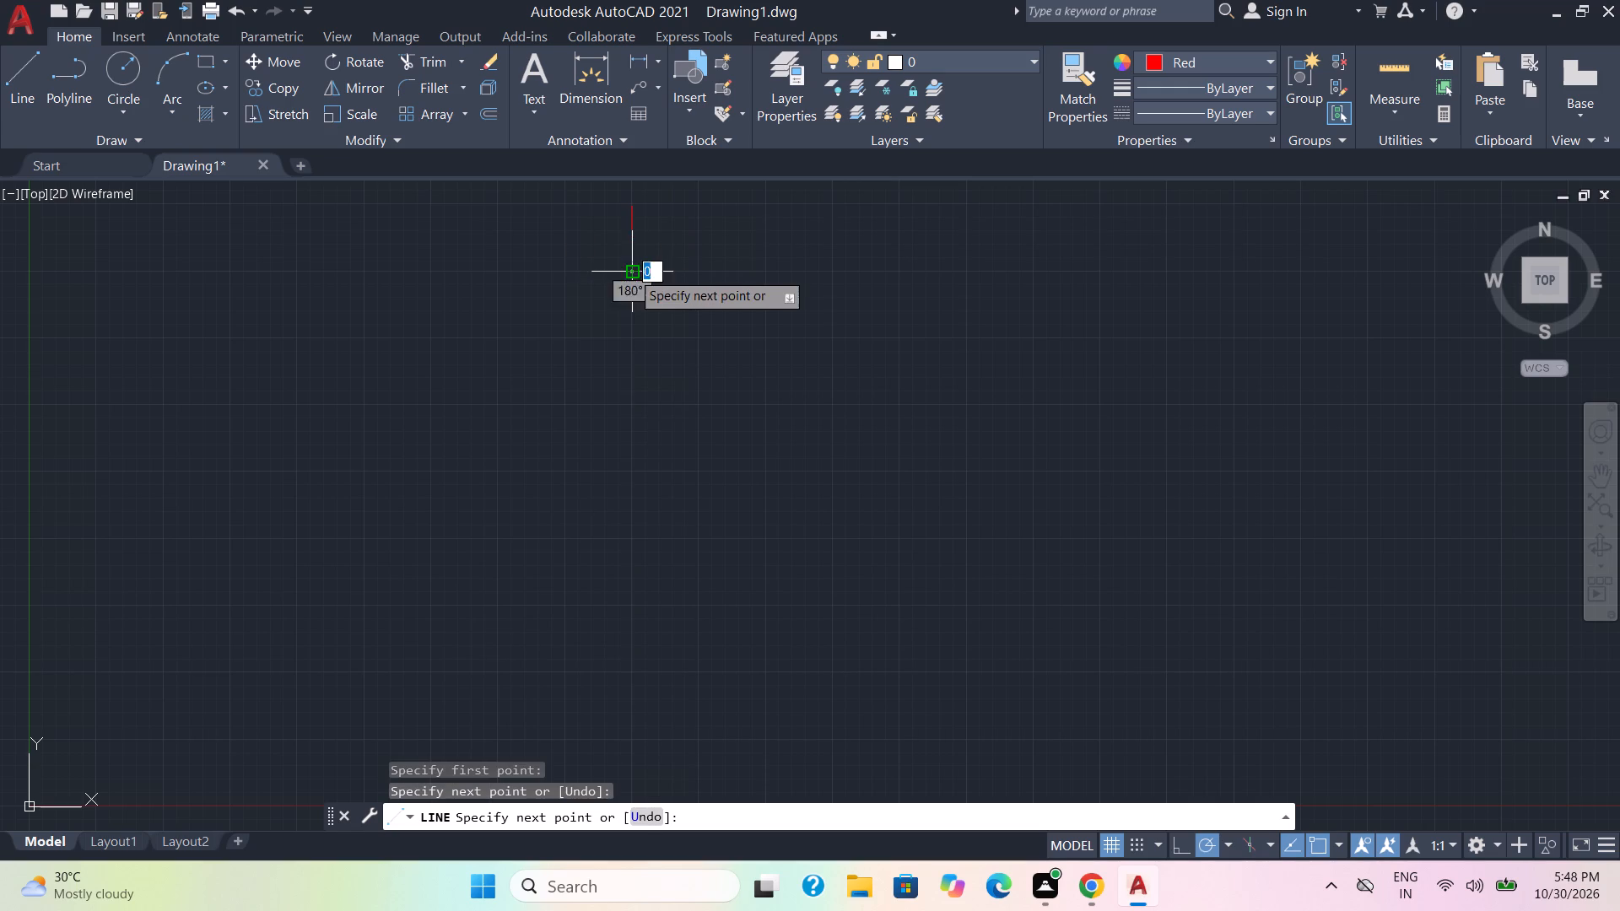
pyautogui.click(620, 269)
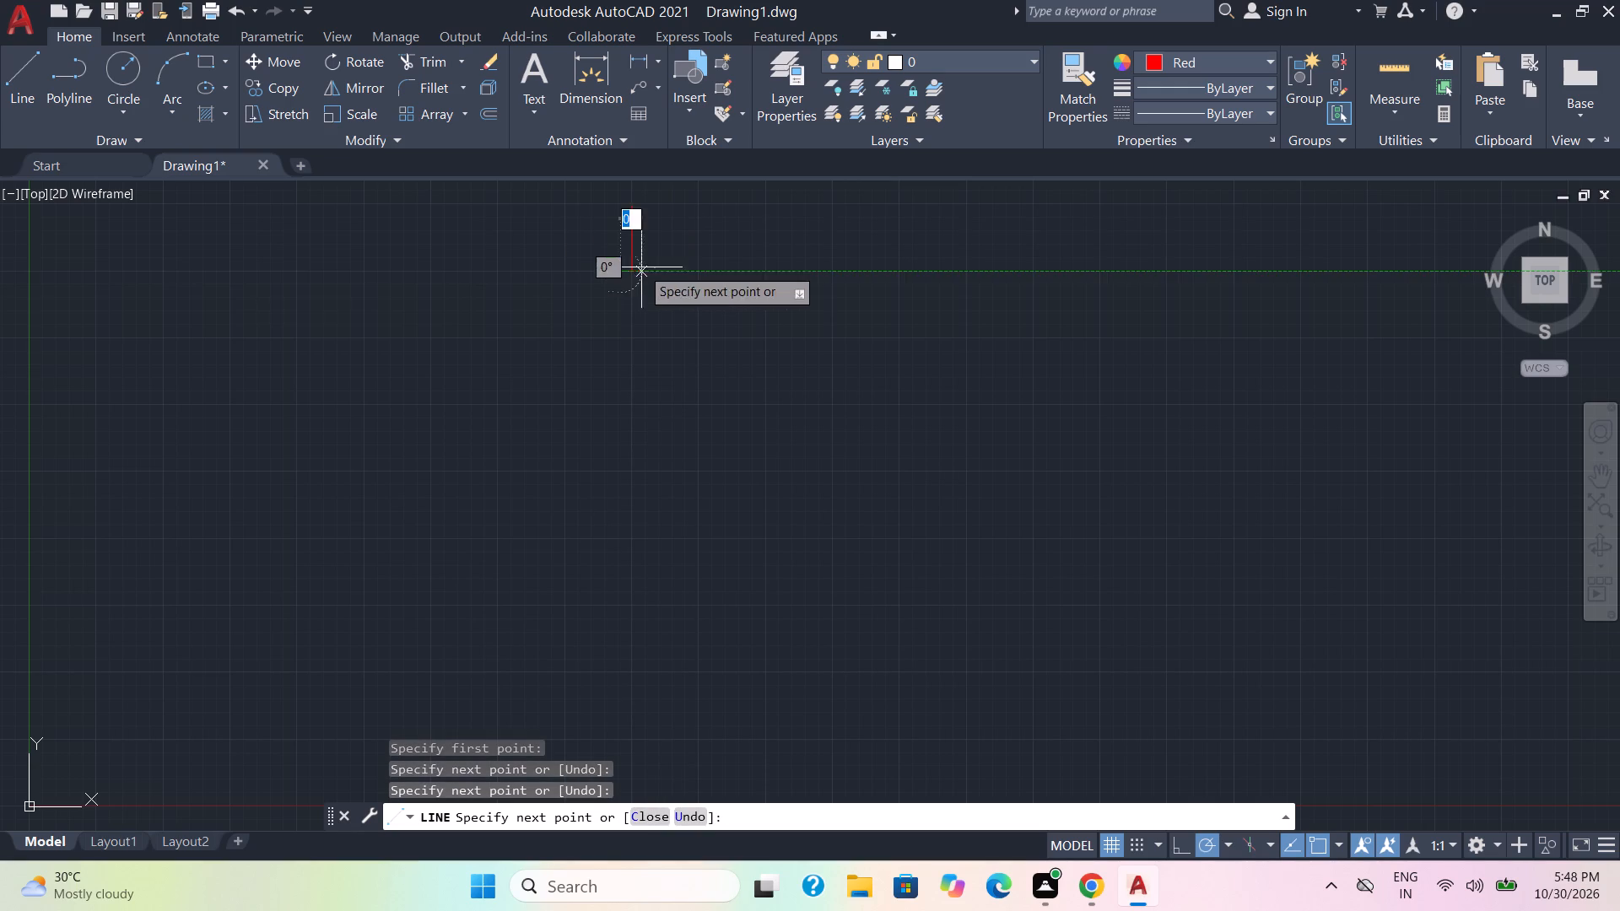
pyautogui.press('Escape')
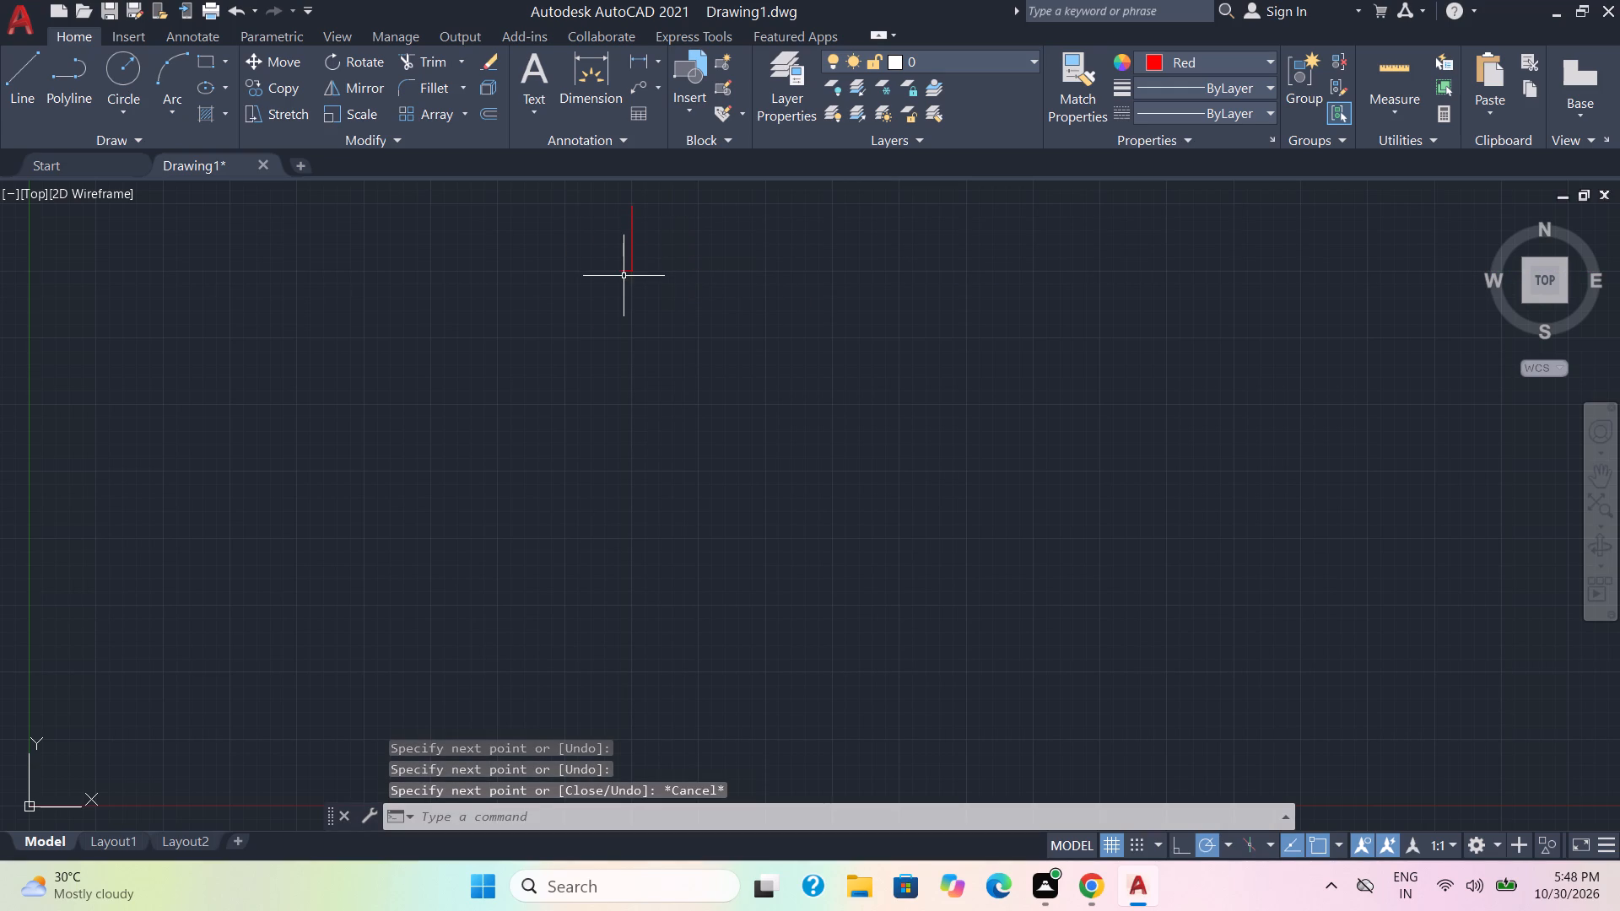
# Mirror the short horizontal segment about the vertical line, keeping the source, to complete the bottom bar.
pyautogui.scroll(1, 619, 273)
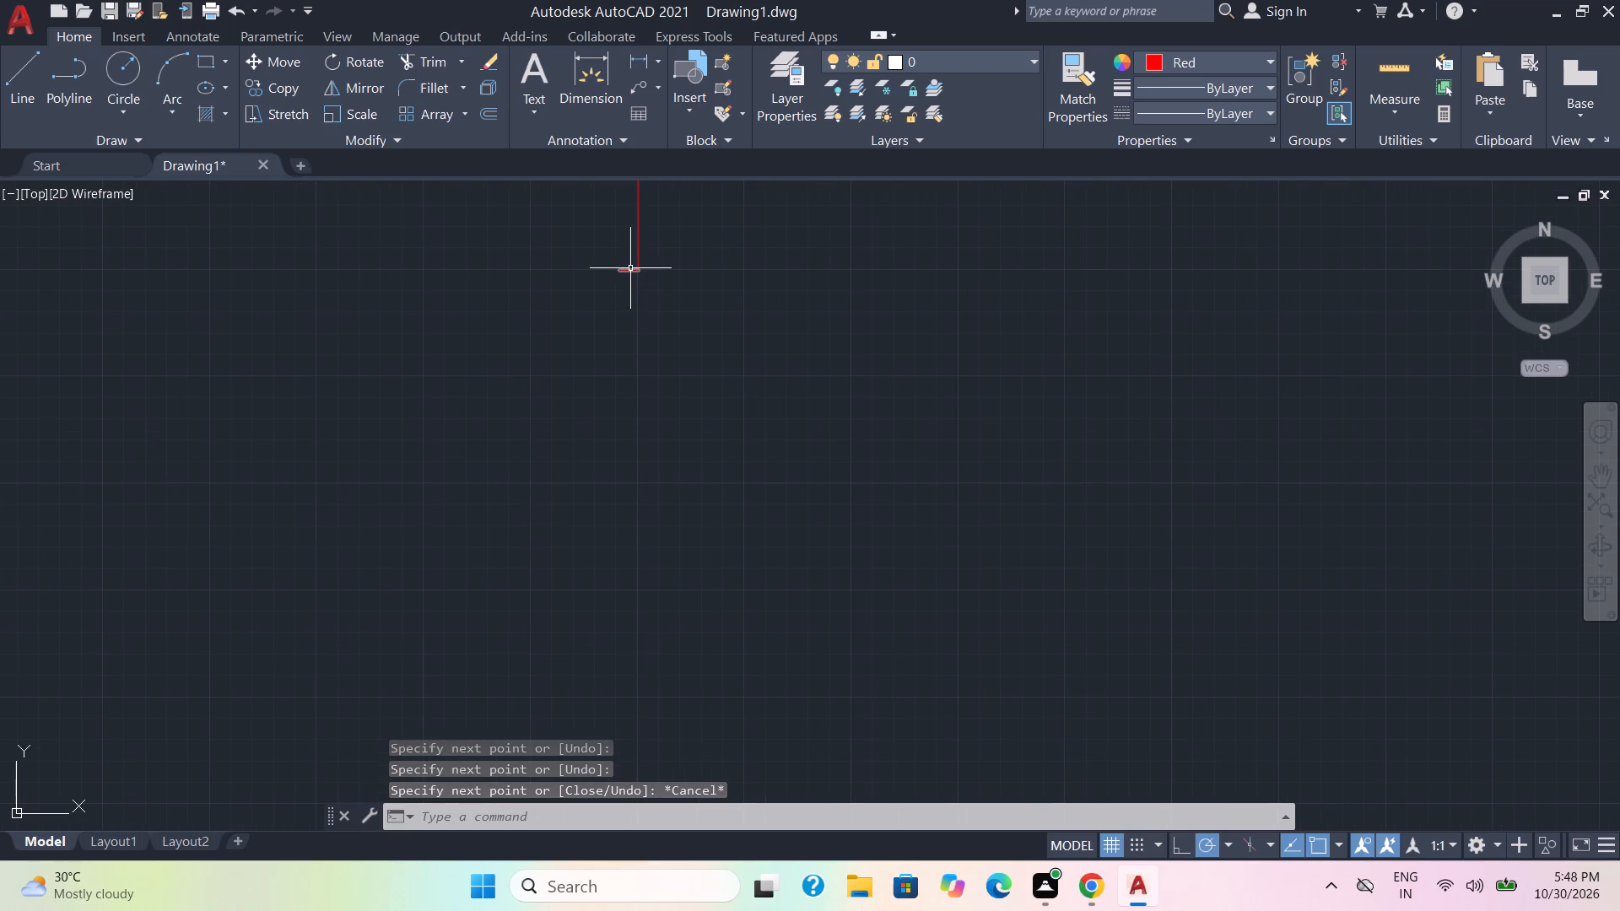
pyautogui.click(629, 270)
pyautogui.click(351, 85)
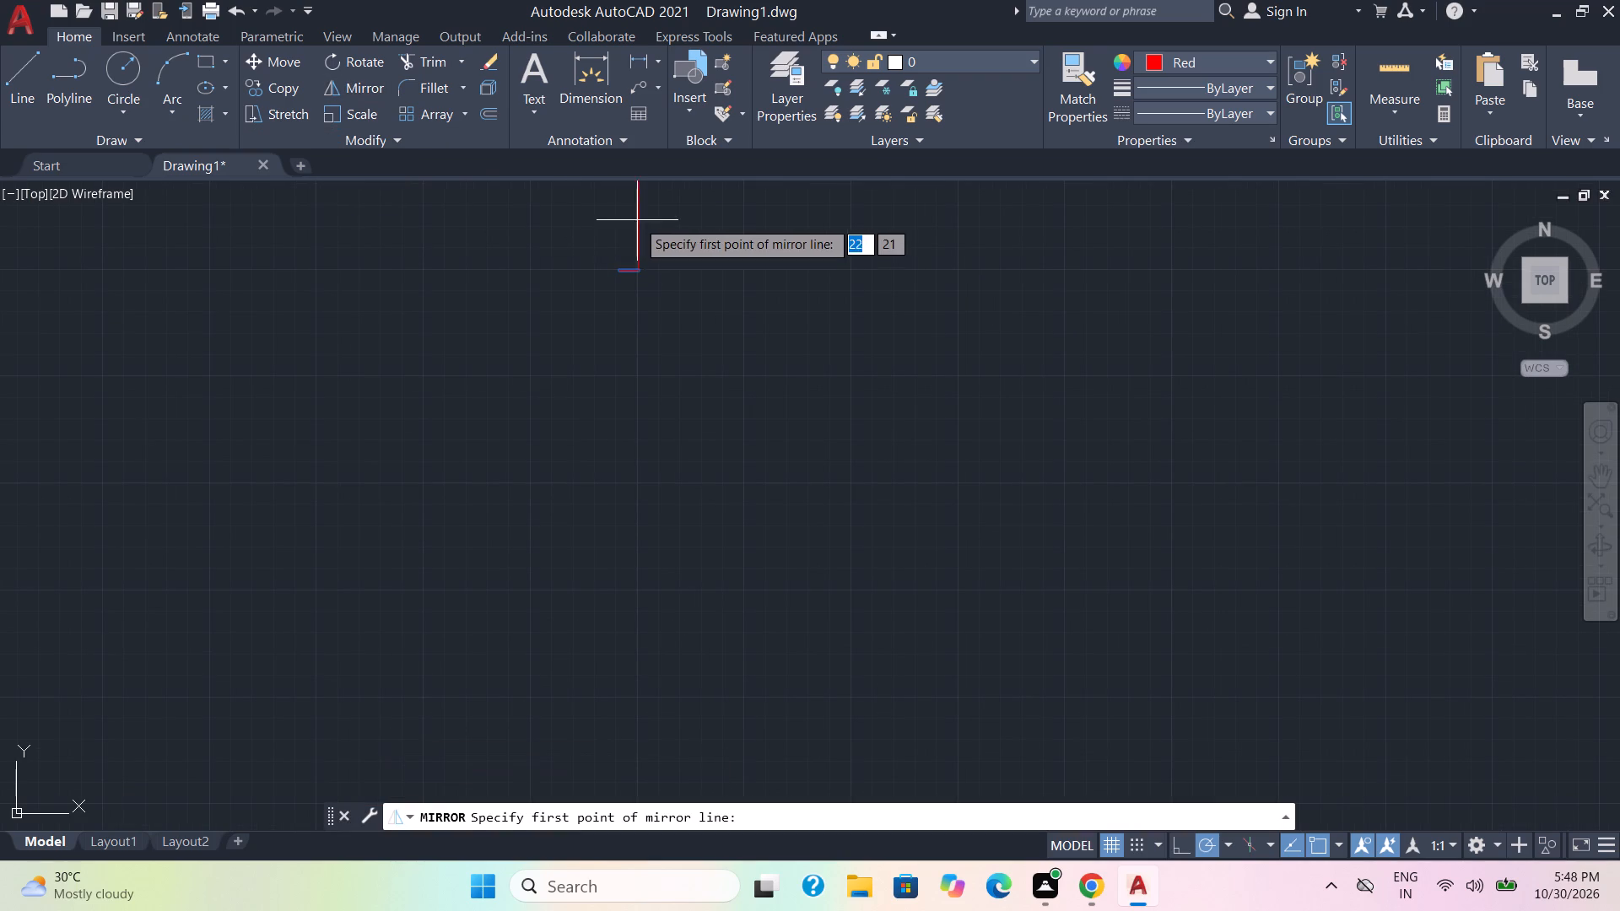
pyautogui.click(634, 266)
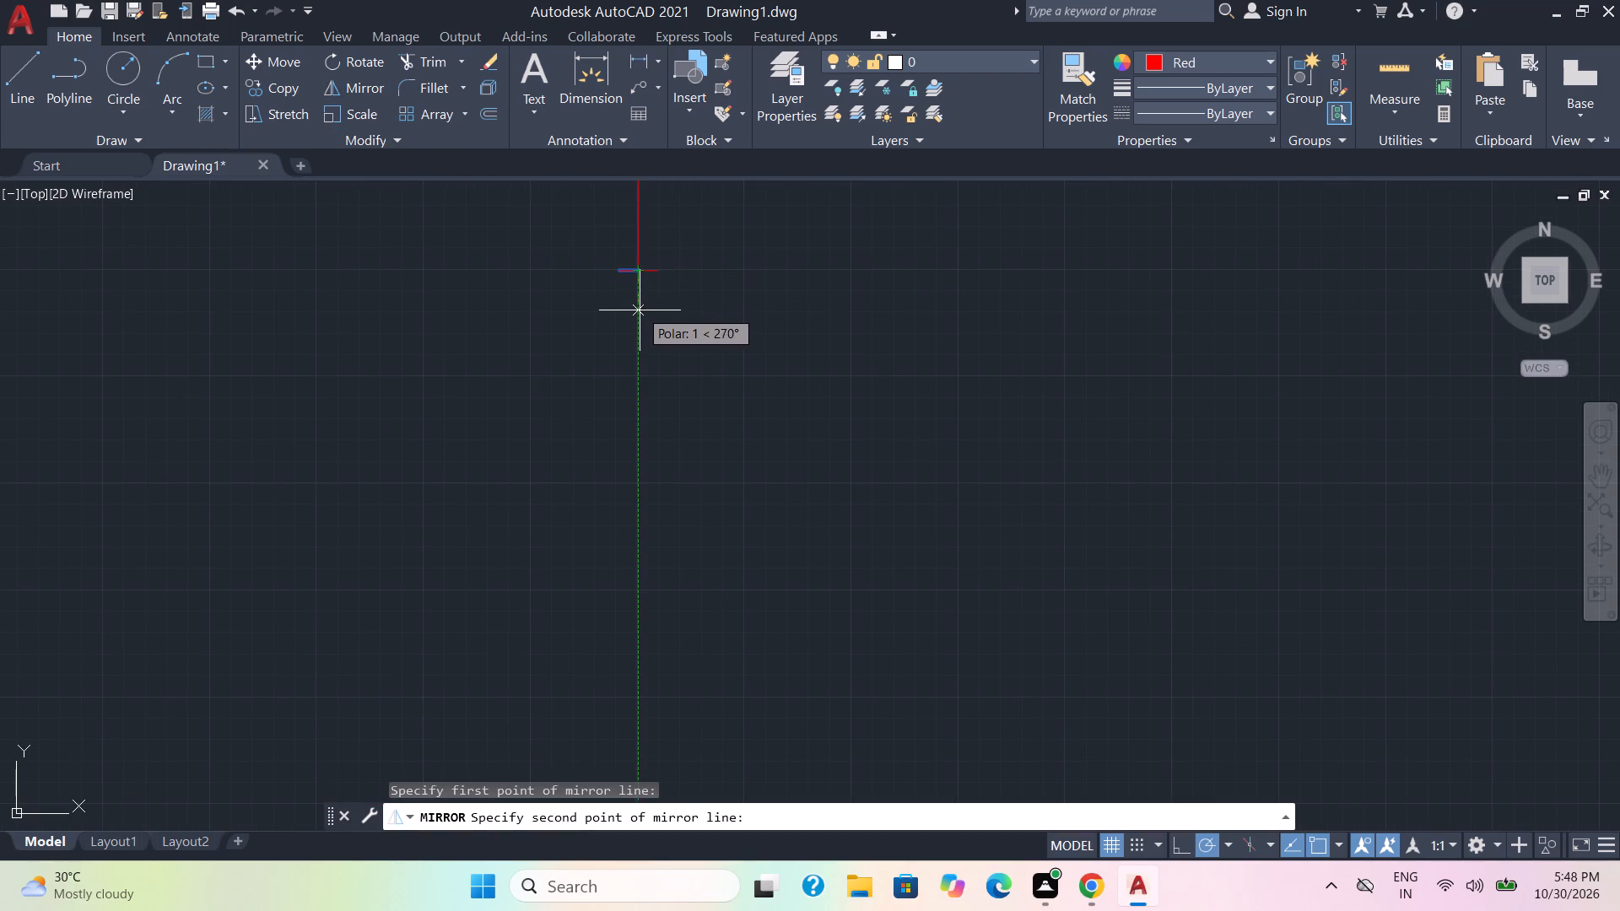
pyautogui.click(640, 310)
pyautogui.moveTo(676, 383); pyautogui.dragTo(640, 310)
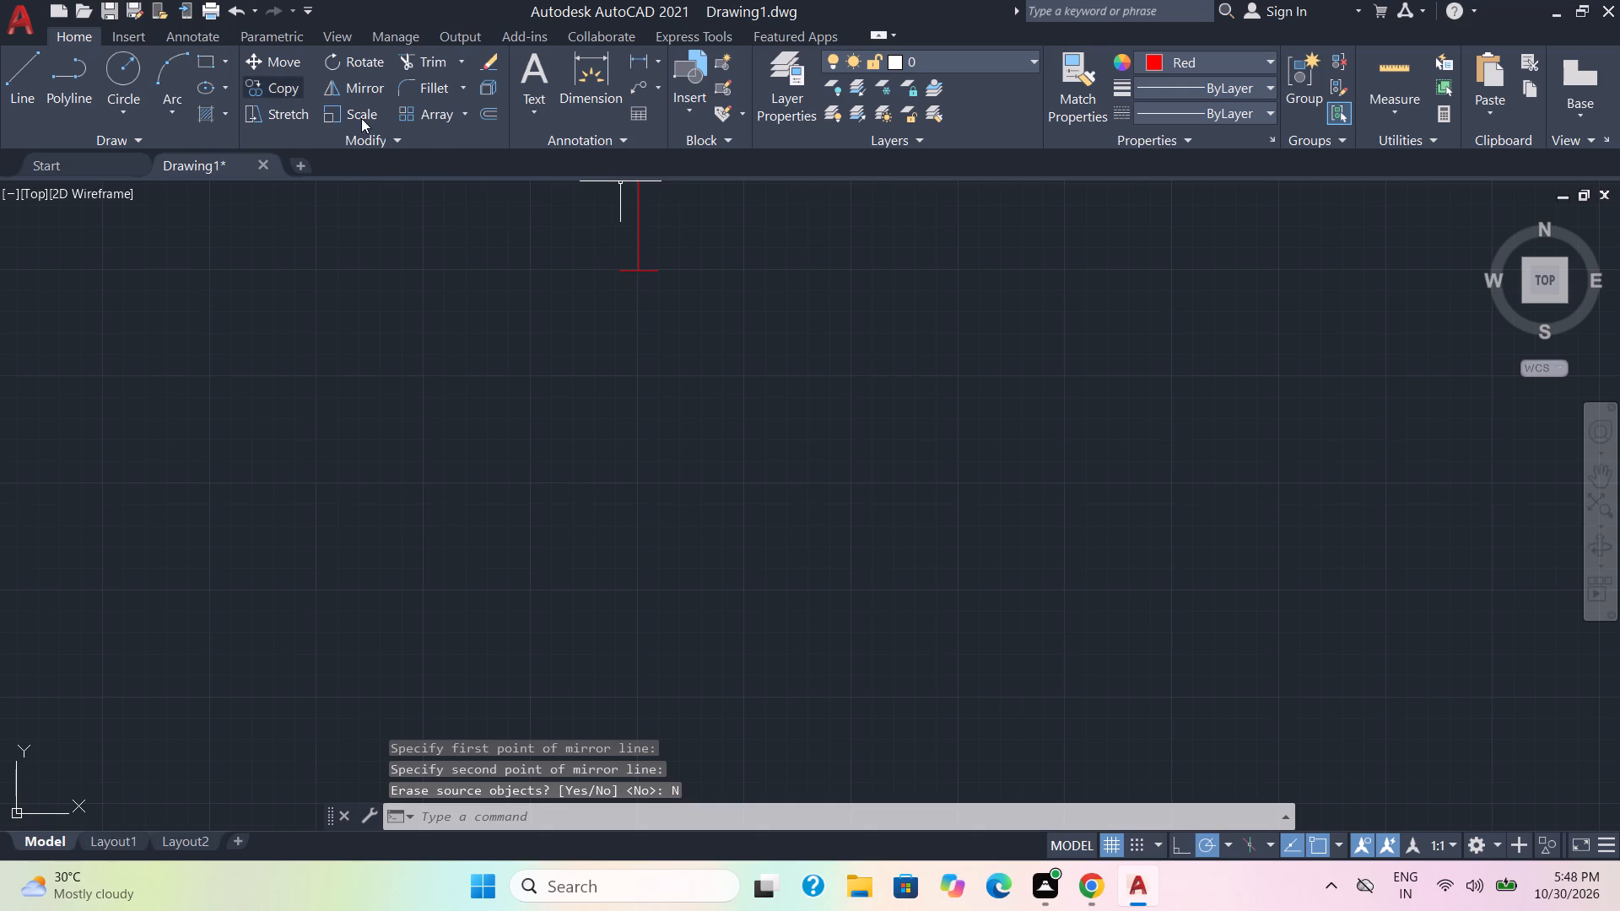
# Draw a shorter horizontal segment running left from the vertical line, just above the bottom bar.
pyautogui.click(19, 74)
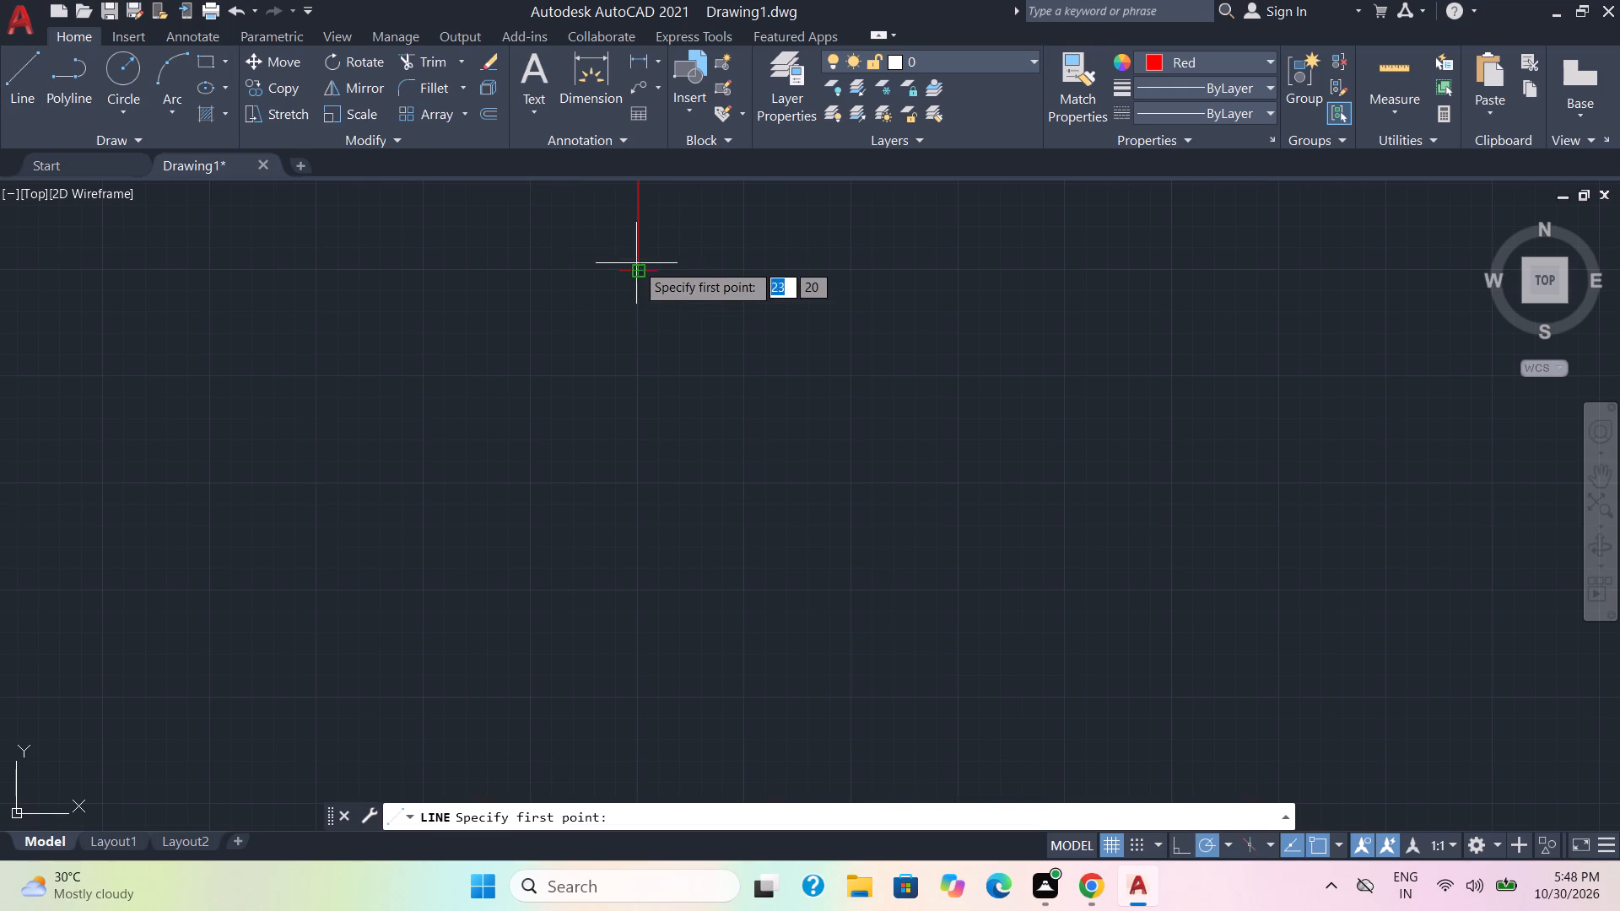
pyautogui.scroll(1, 636, 261)
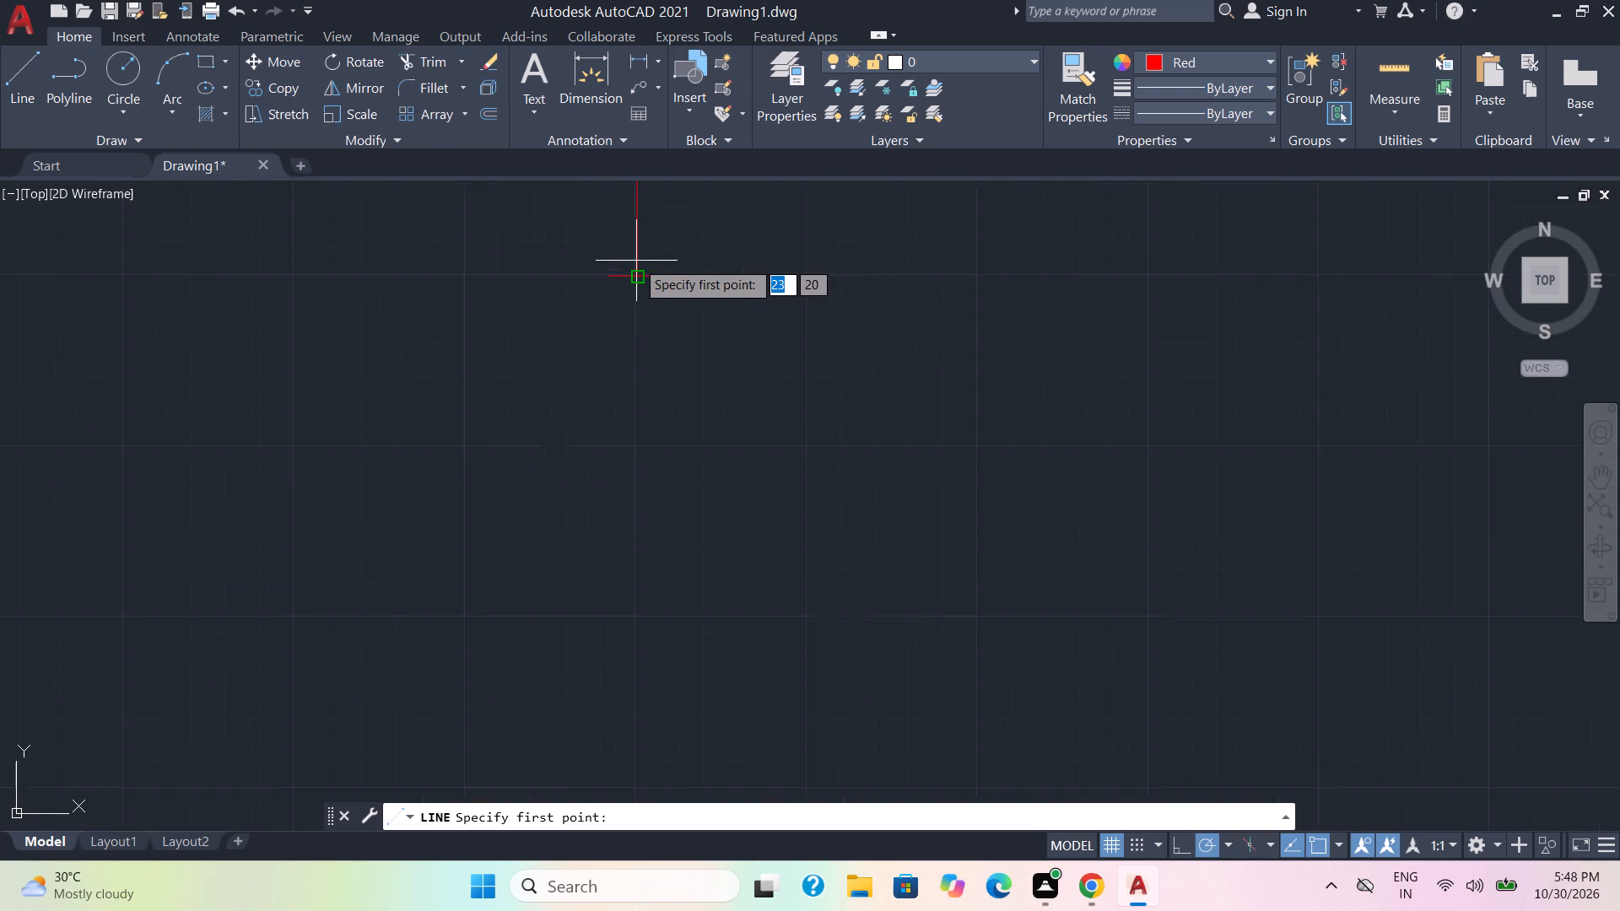
pyautogui.scroll(1, 636, 261)
pyautogui.click(635, 269)
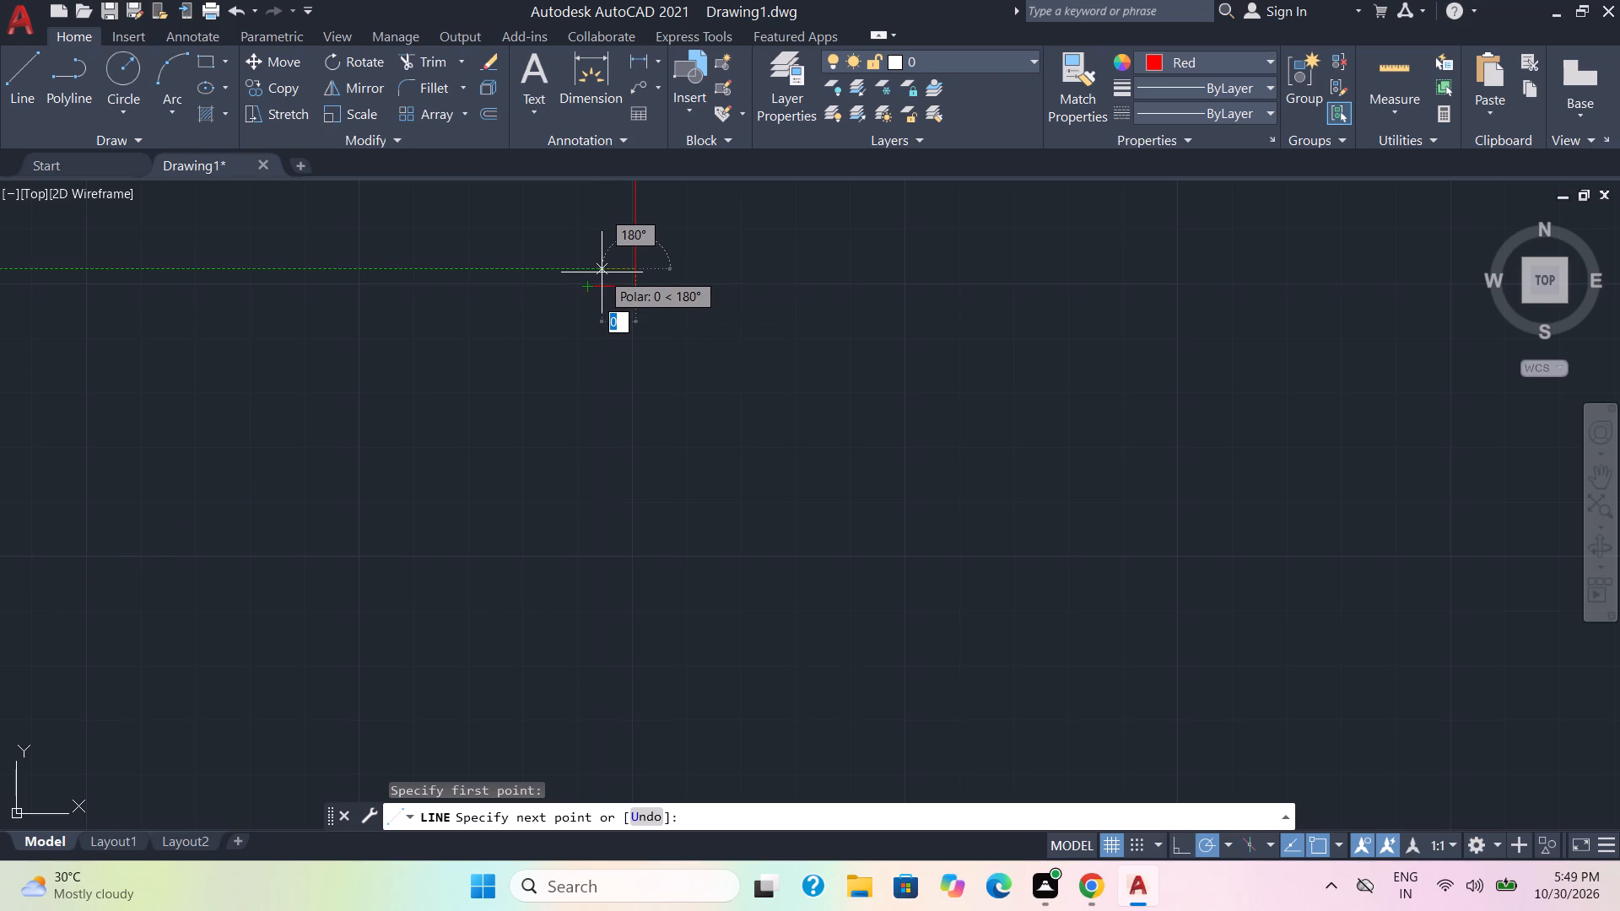
pyautogui.click(602, 272)
pyautogui.press('Escape')
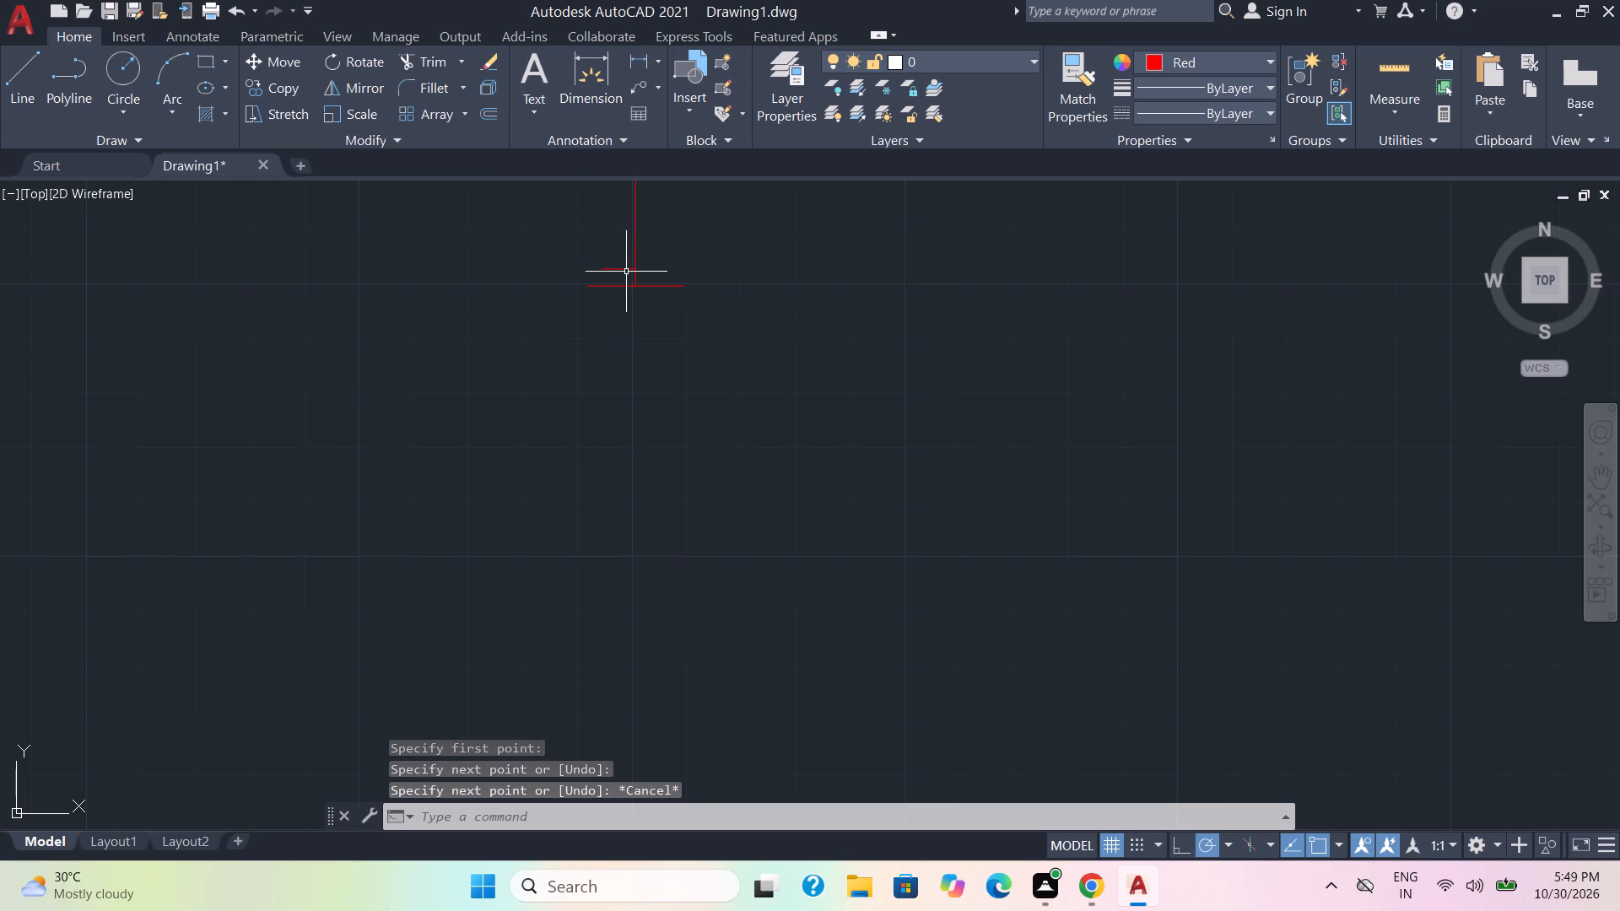
# Mirror the shorter upper segment about the vertical line, keeping the source object.
pyautogui.click(613, 269)
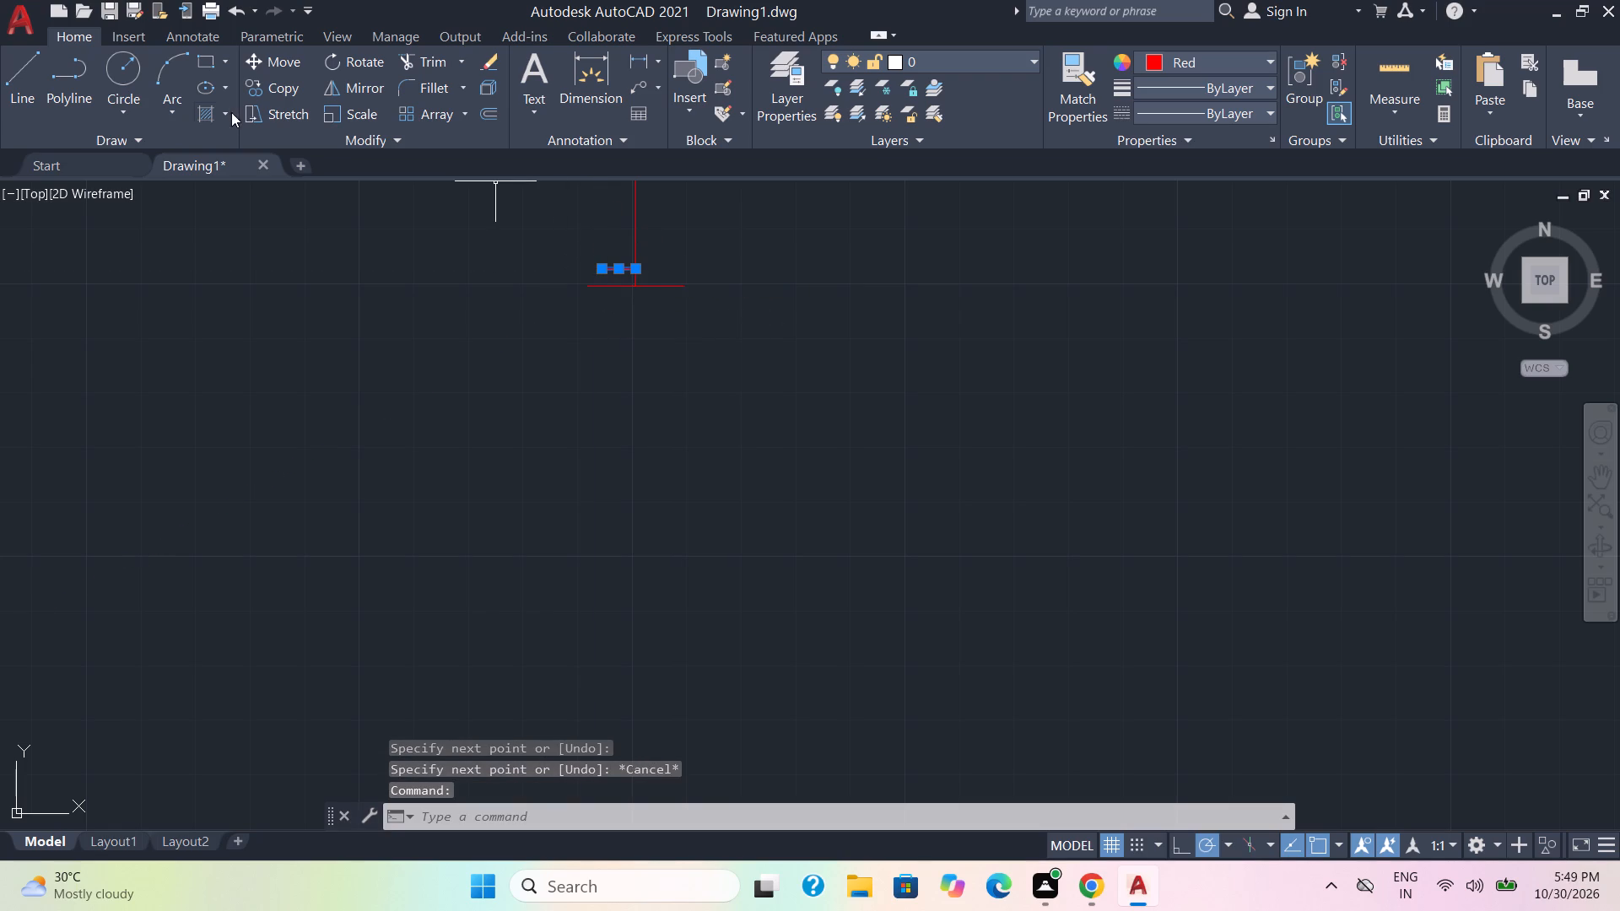
pyautogui.click(370, 85)
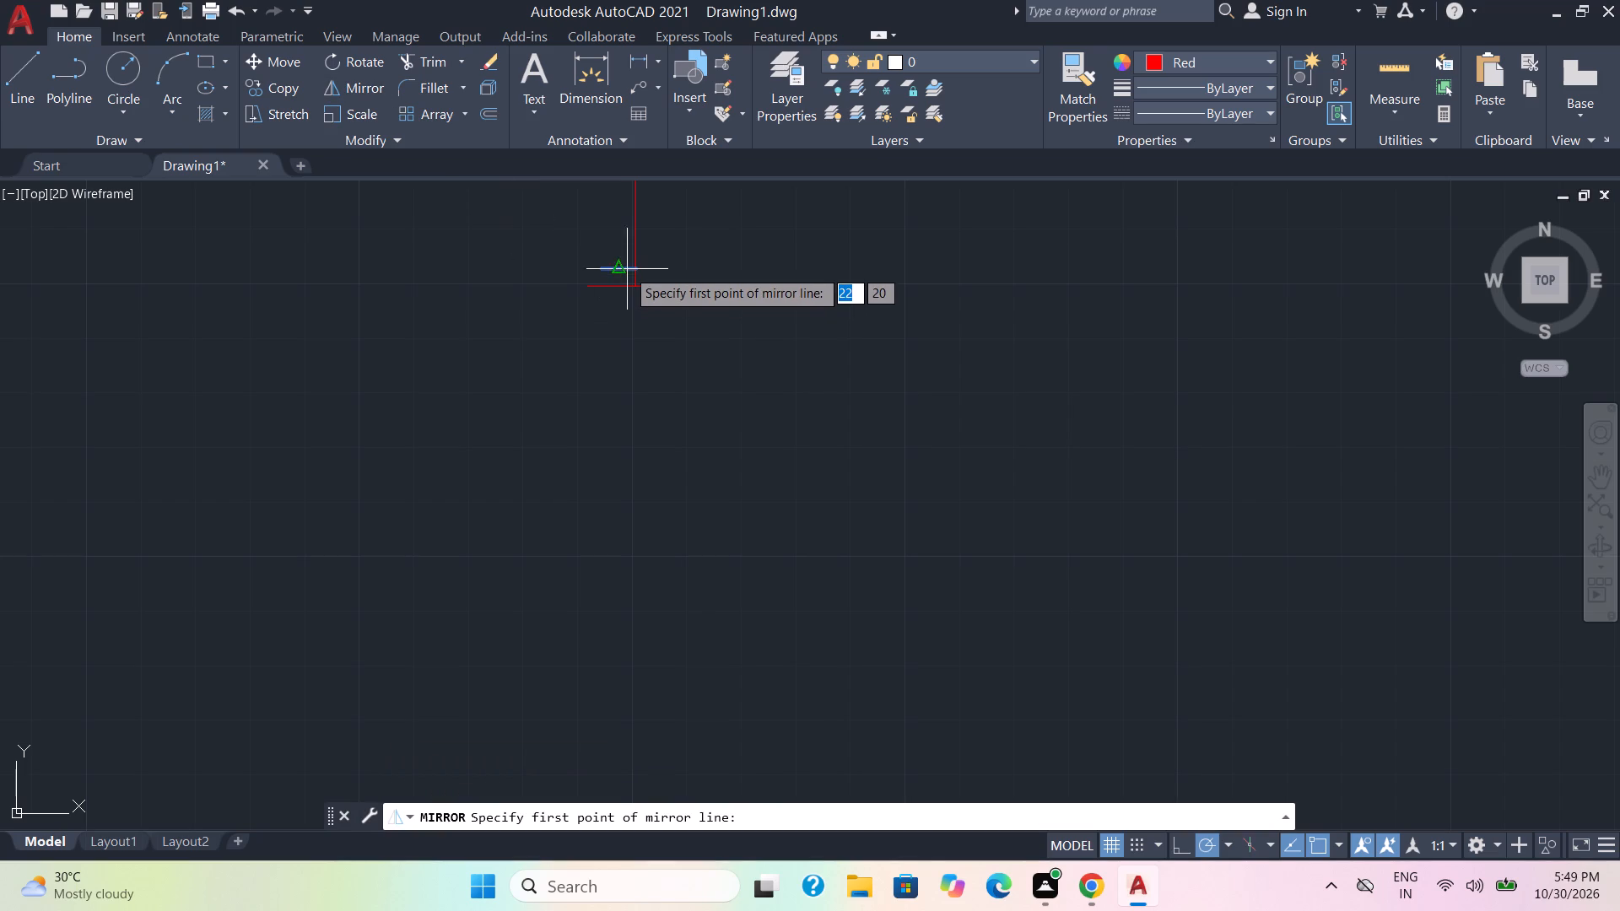
pyautogui.click(640, 268)
pyautogui.click(638, 320)
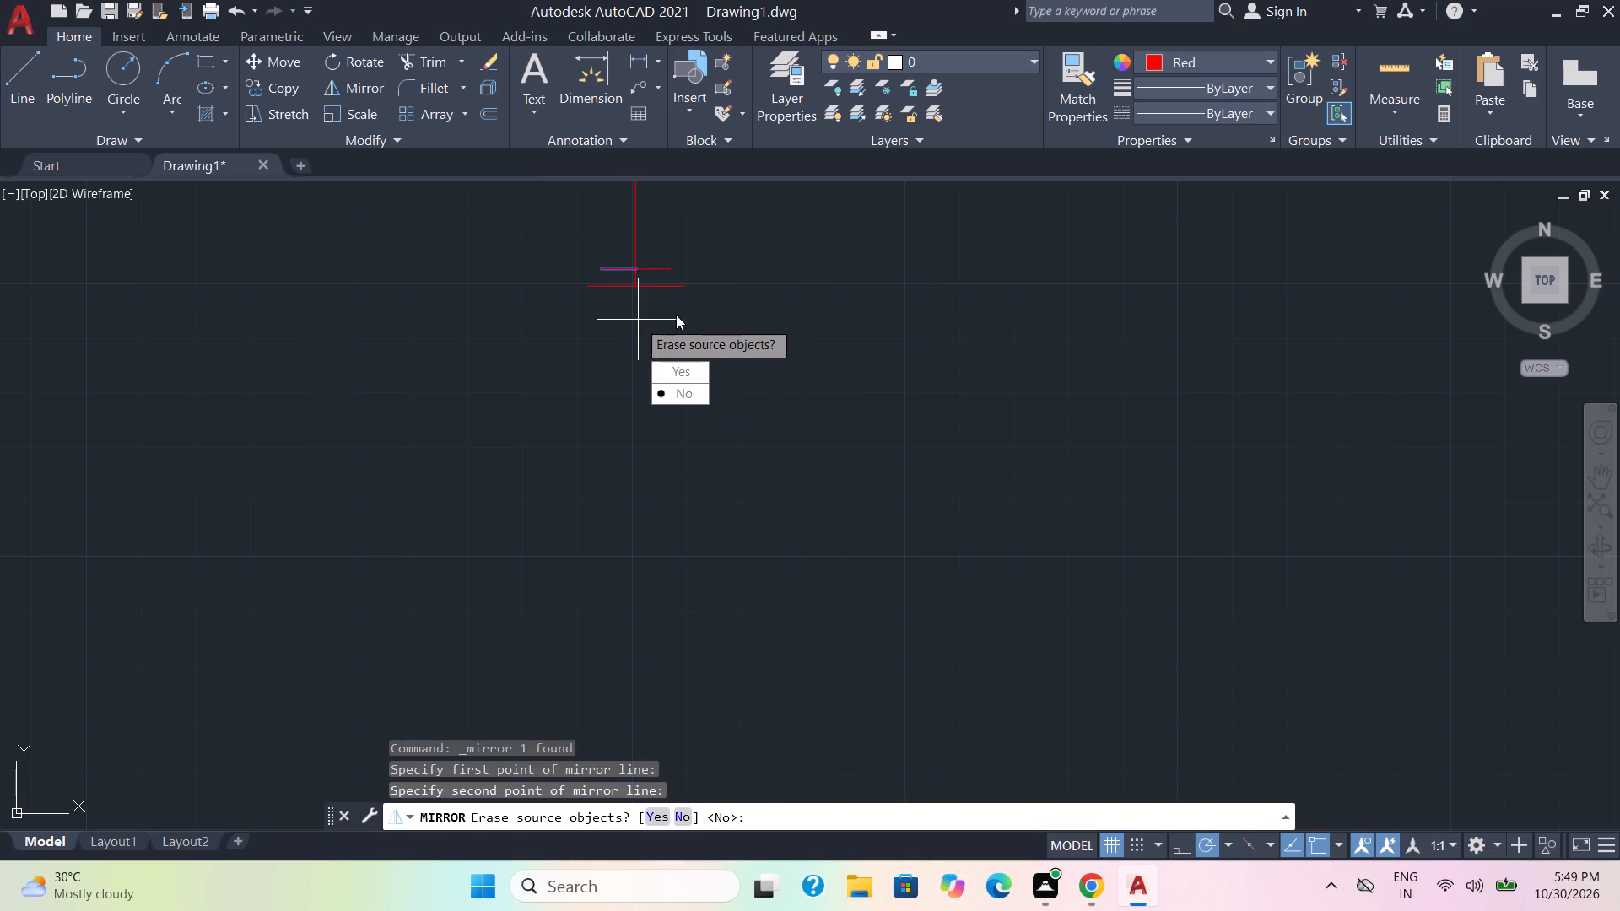
pyautogui.moveTo(672, 389); pyautogui.dragTo(640, 321)
# Copy both halves of the shorter bar straight up the vertical line to make a third, equally spaced bar.
pyautogui.click(651, 269)
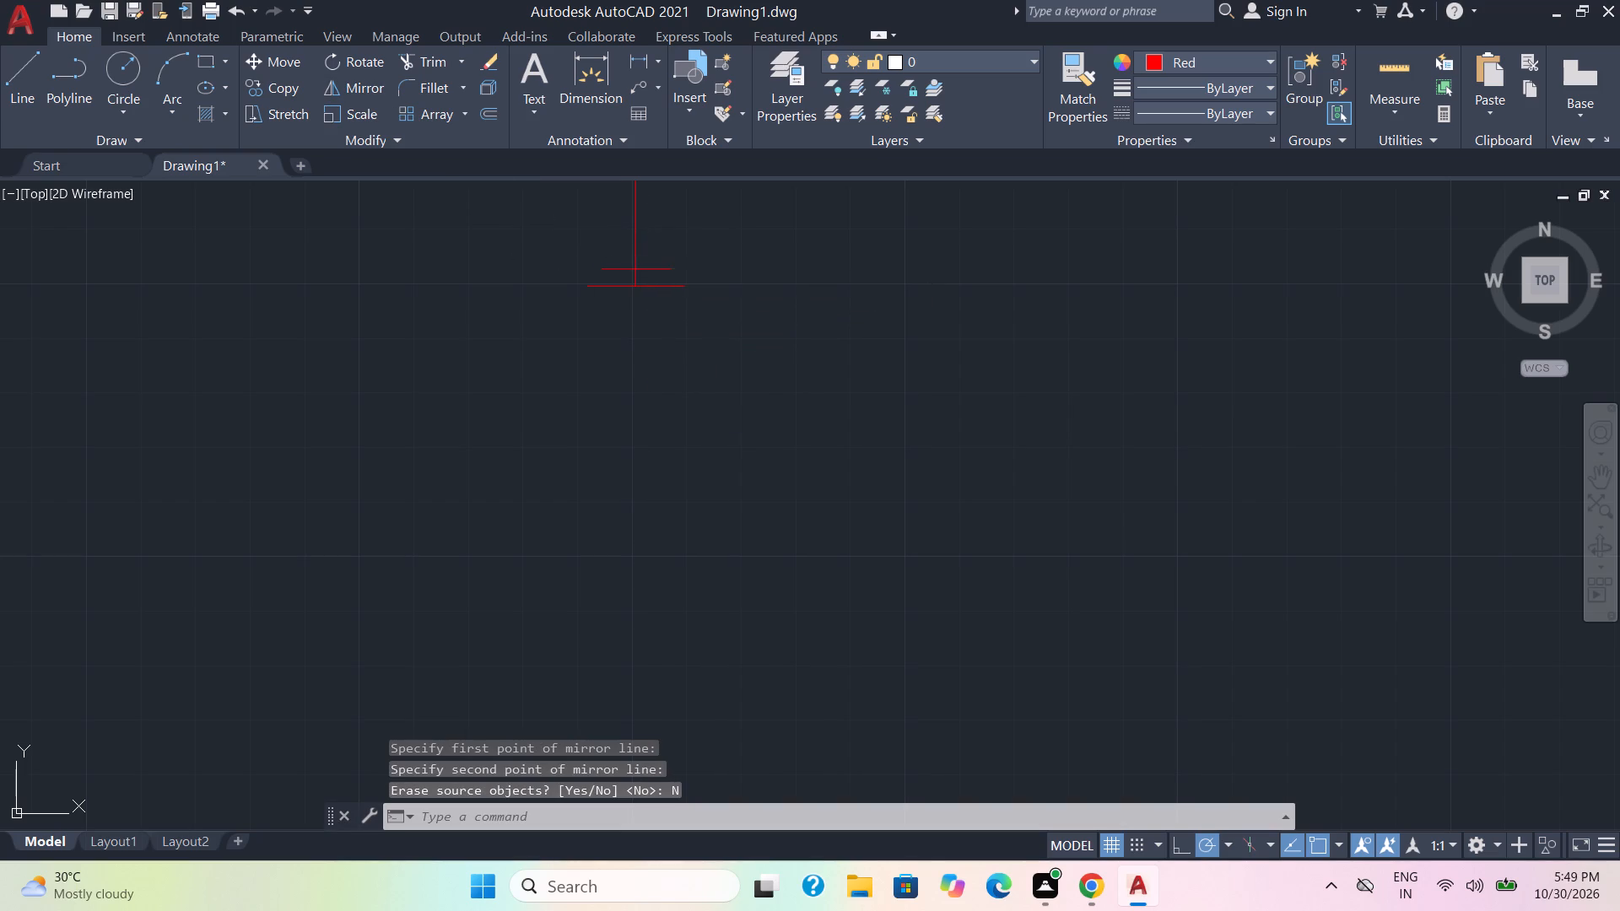
pyautogui.click(617, 269)
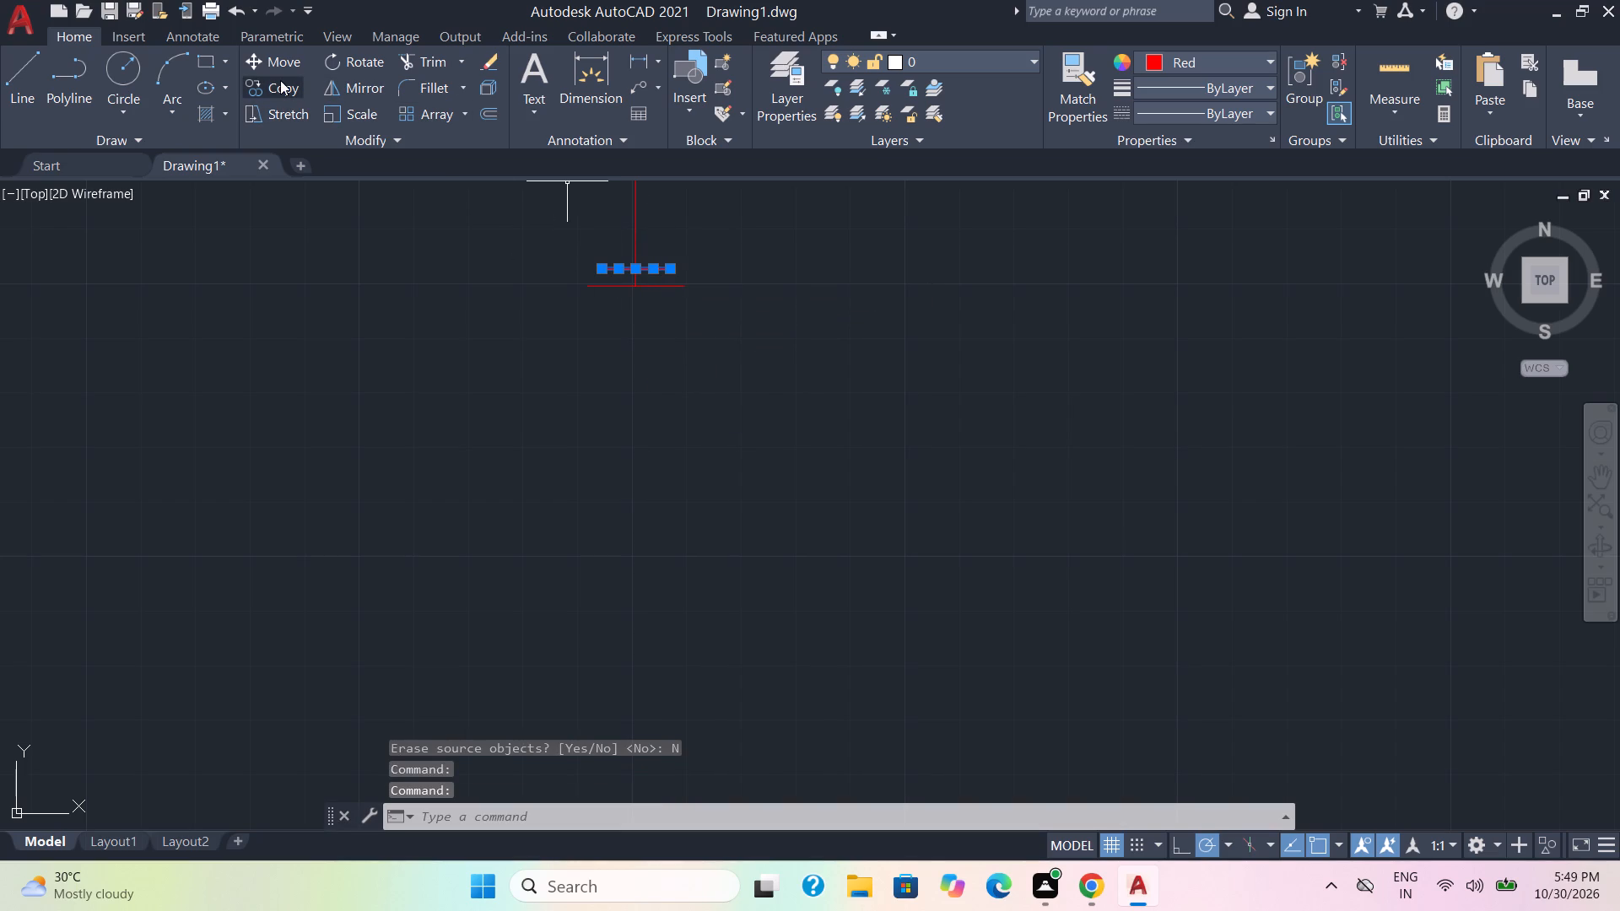
pyautogui.click(280, 80)
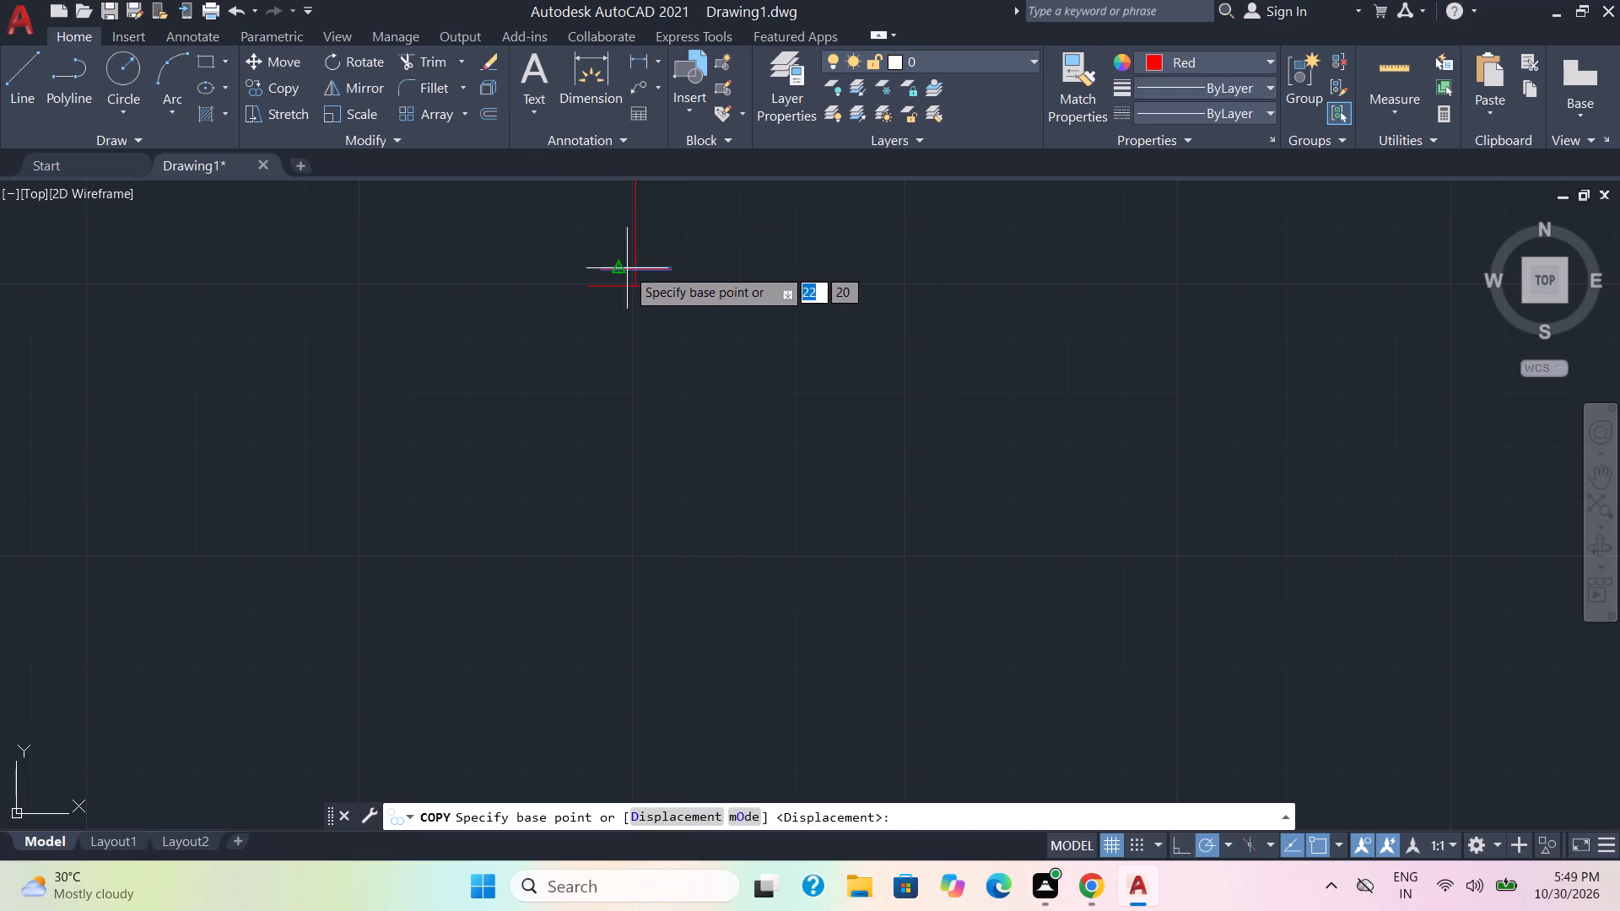
pyautogui.click(638, 268)
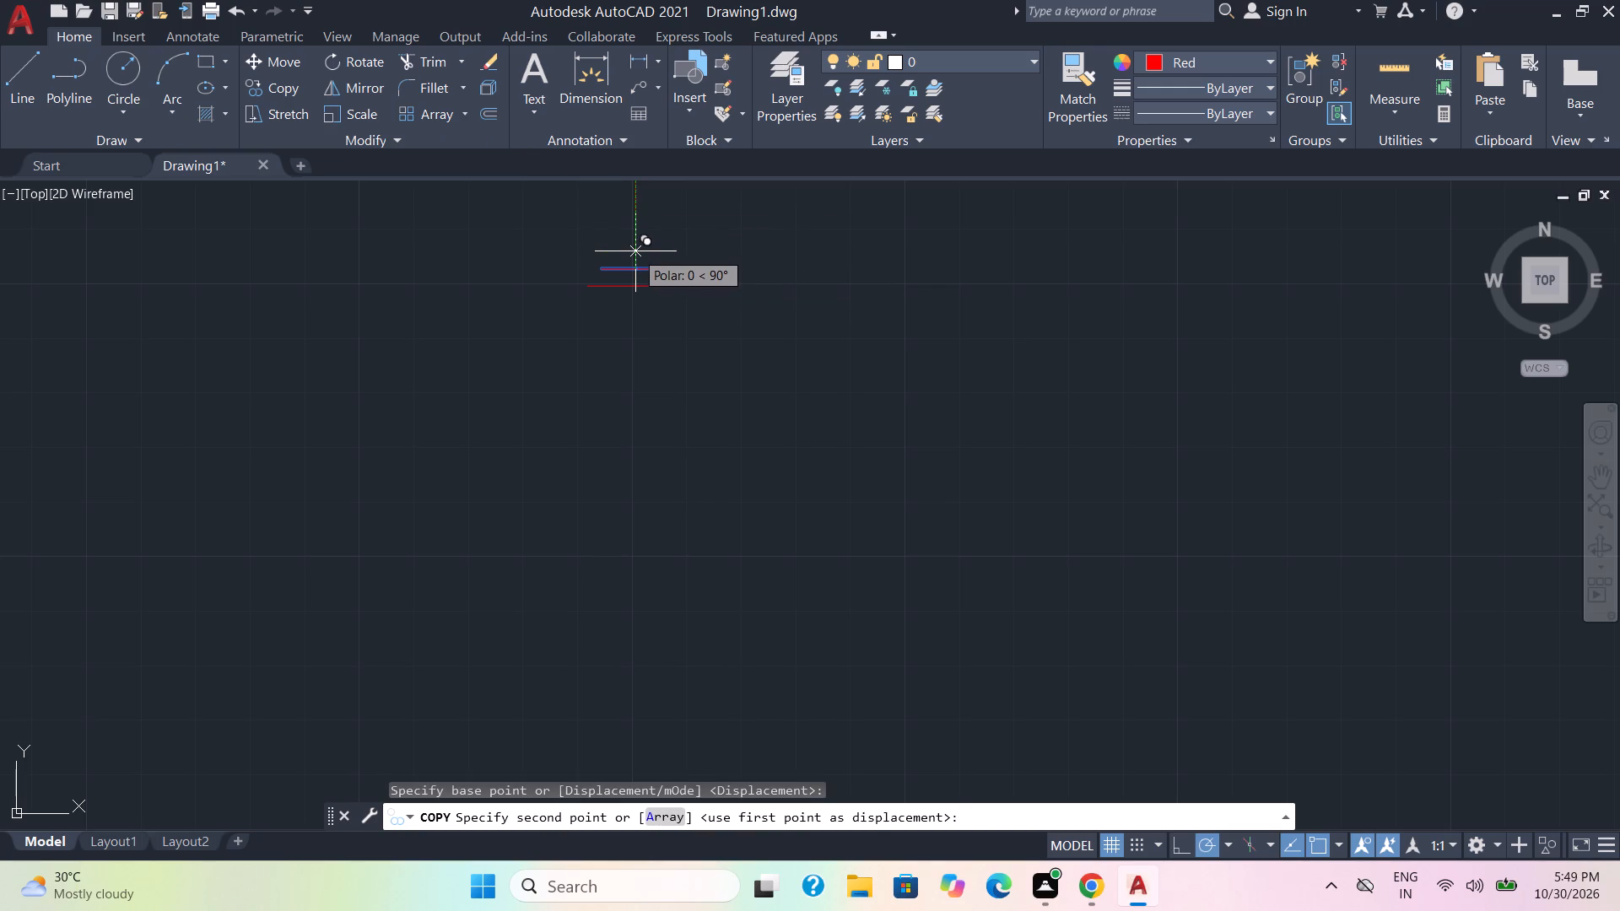
pyautogui.click(635, 251)
pyautogui.press('Escape')
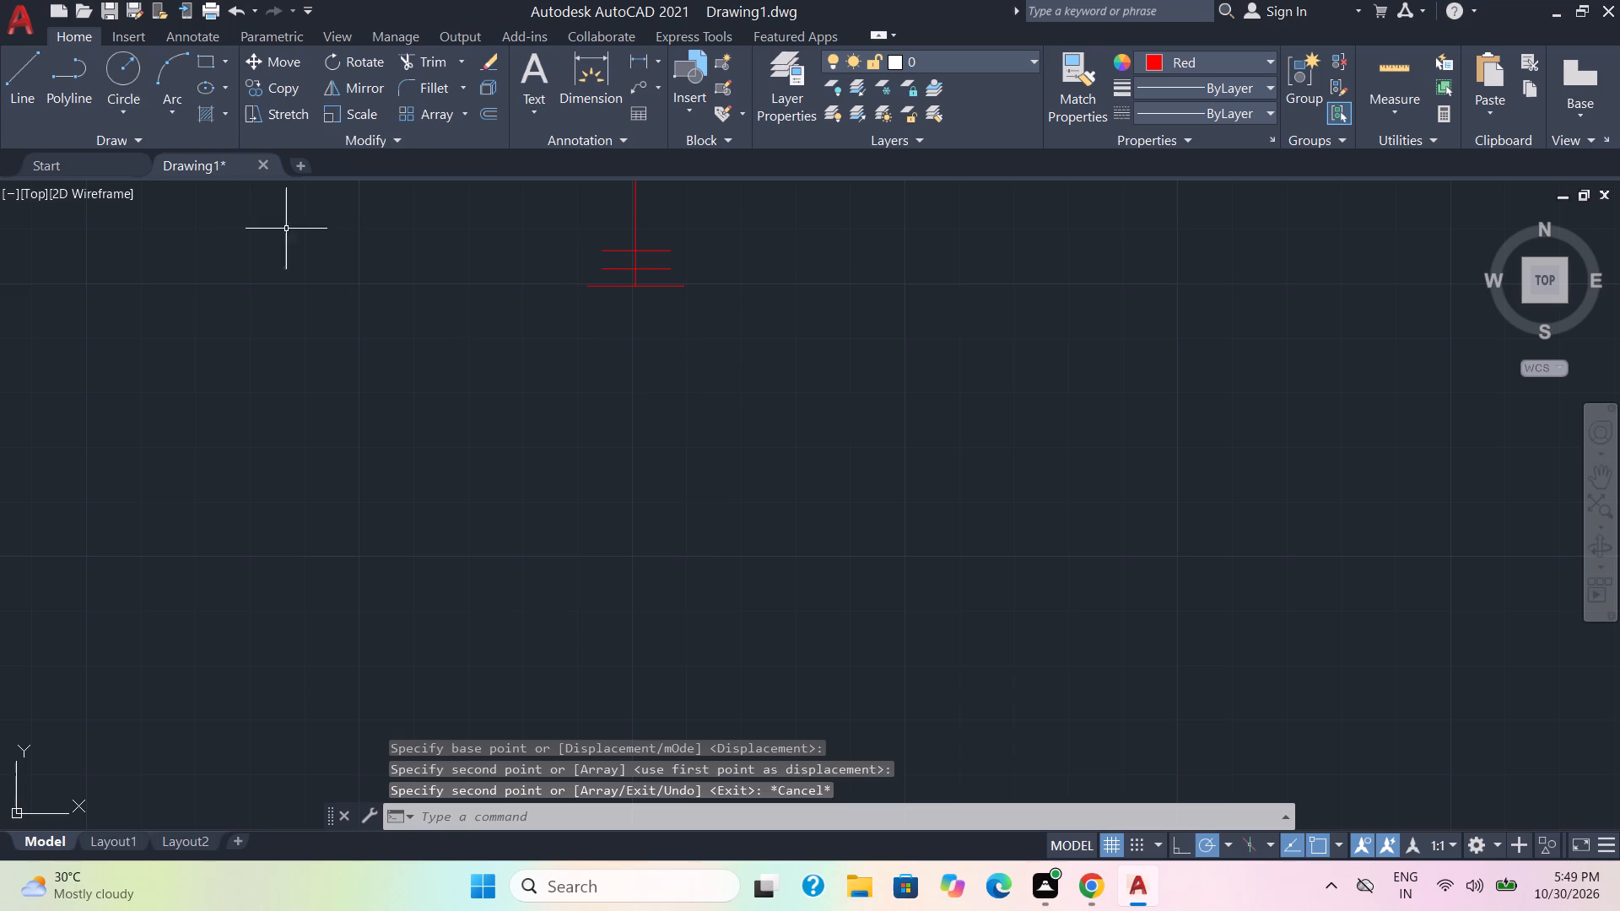
# Draw a vertical line about 4 mm long, aligned with the upper line and starting about 1 mm below the bottom bar.
pyautogui.click(10, 81)
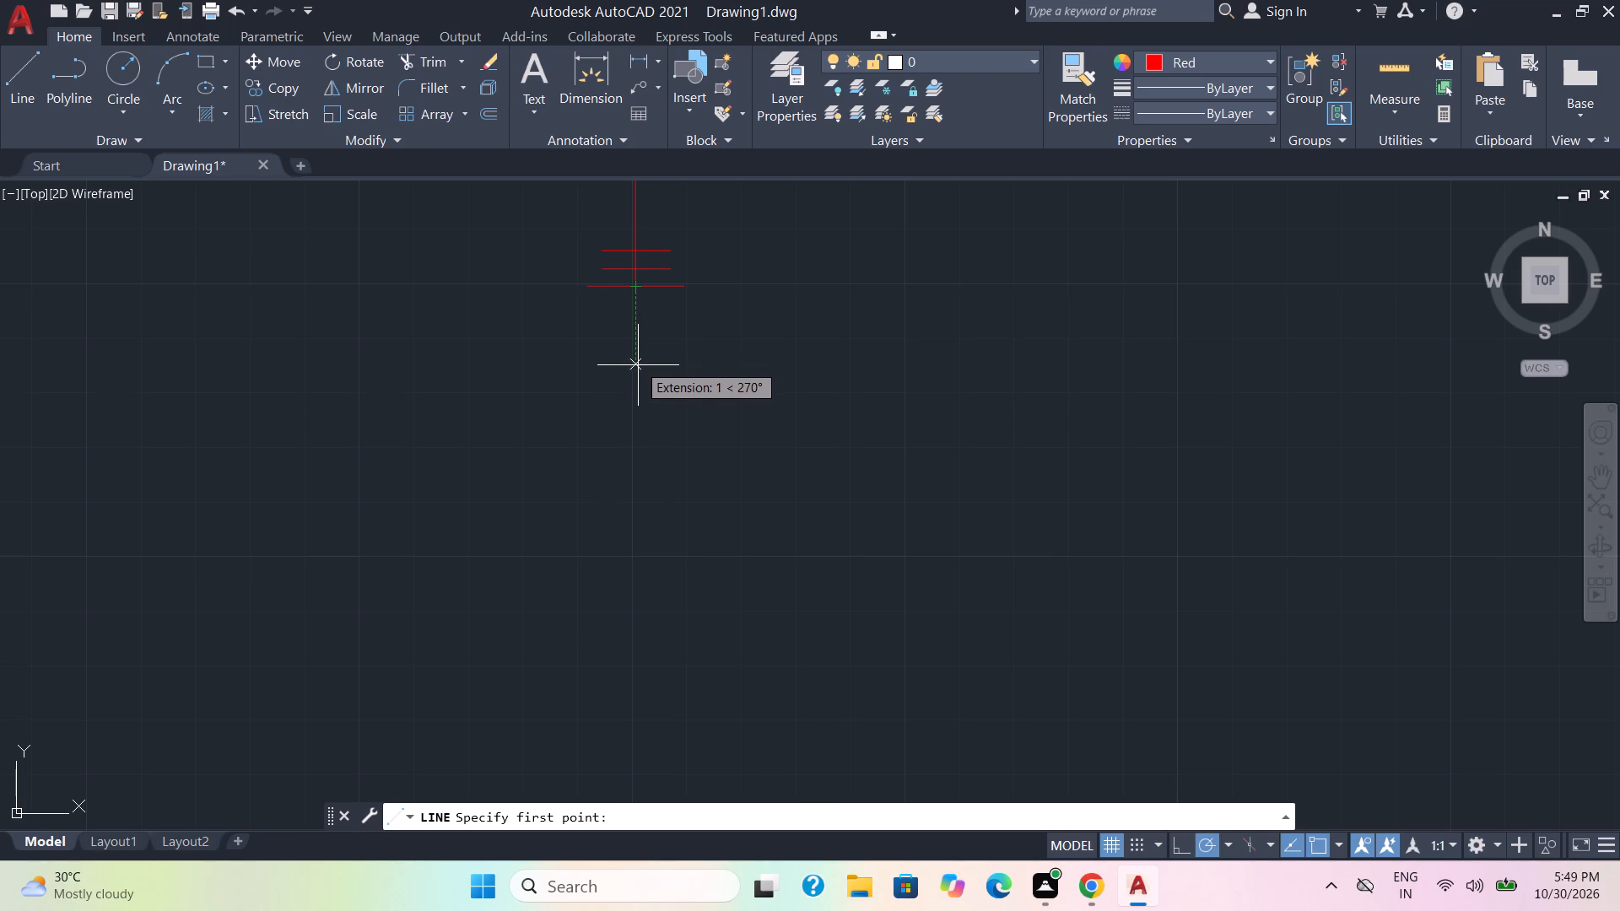
pyautogui.scroll(-2, 638, 366)
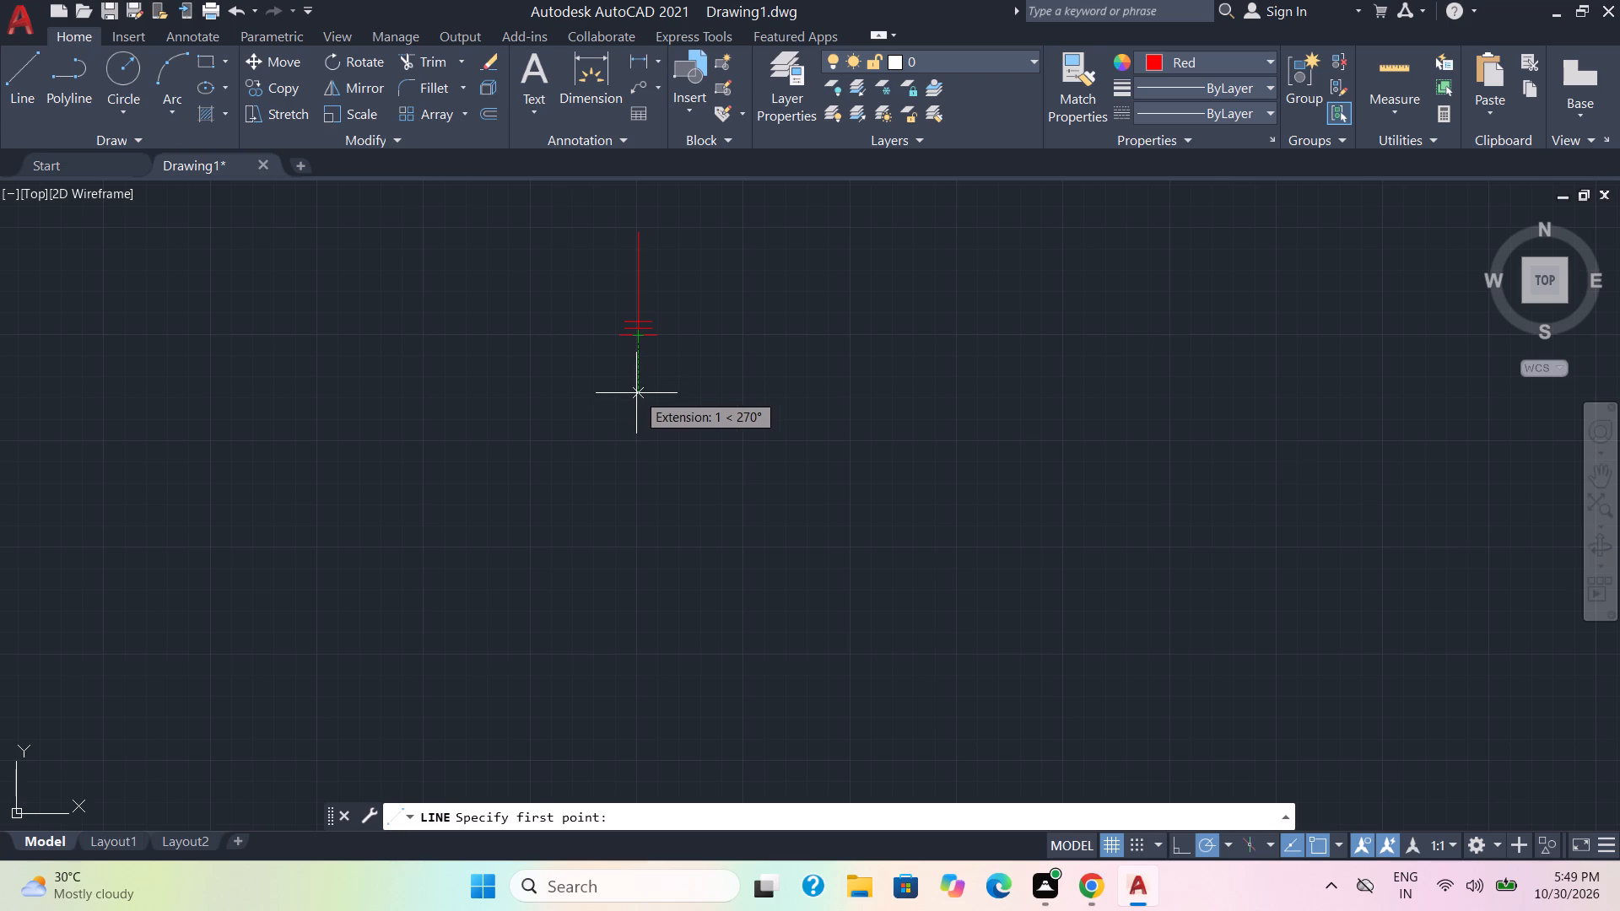
pyautogui.click(636, 393)
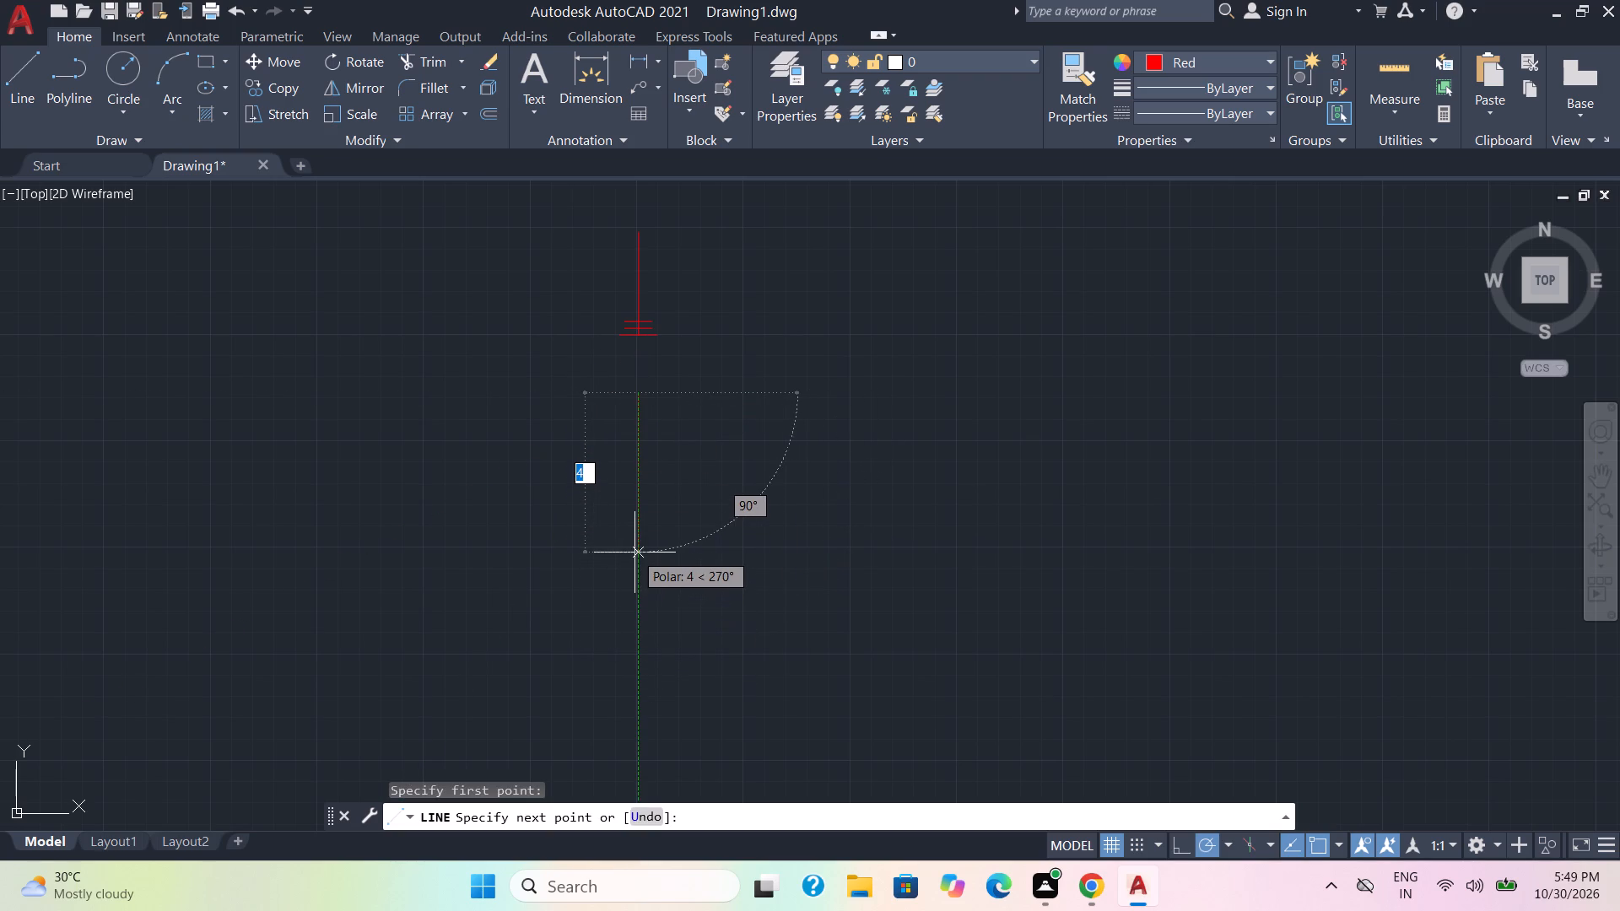
pyautogui.click(637, 552)
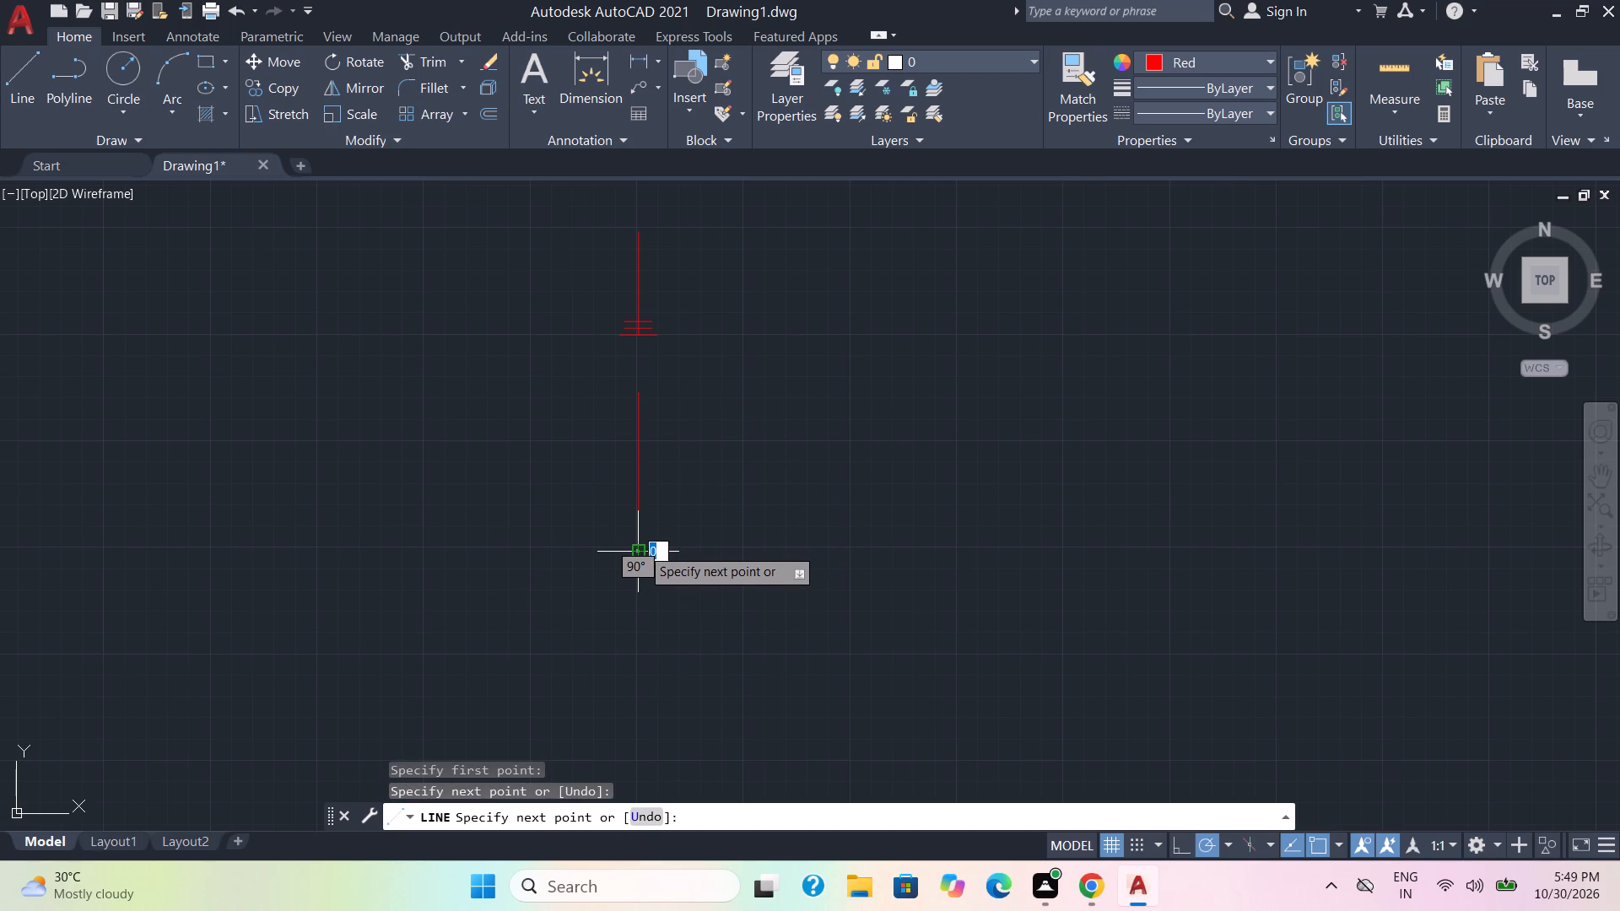
pyautogui.press('space')
# Draw a slanted line about 2 mm long at 120° from the lower vertical line's top end, reaching the bottom bar's level.
pyautogui.press('space')
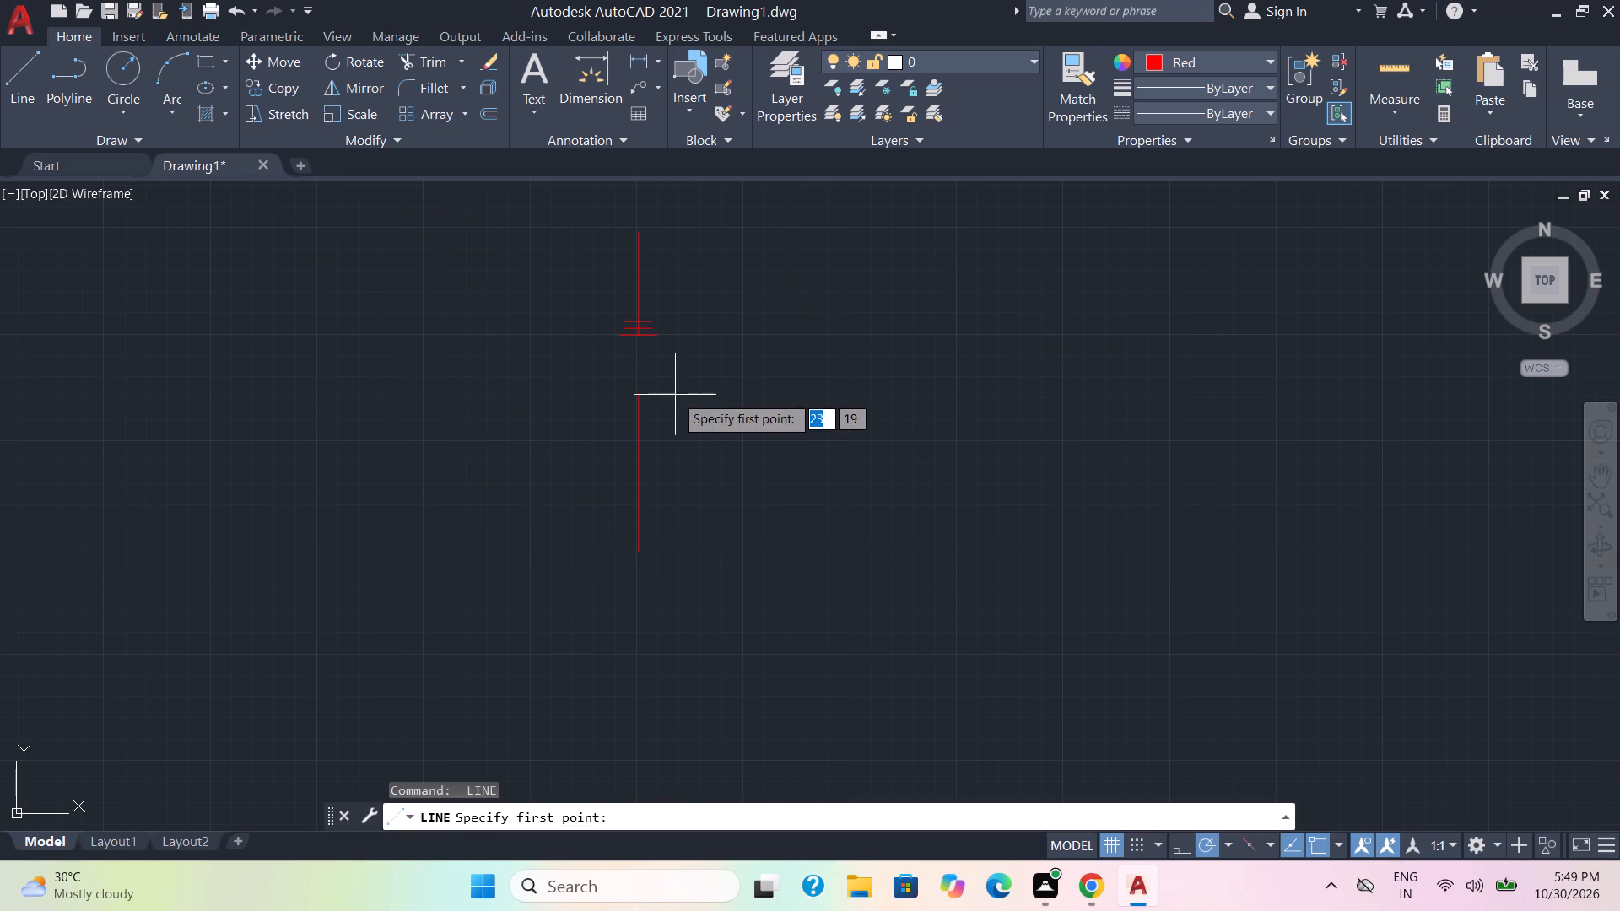
pyautogui.click(641, 394)
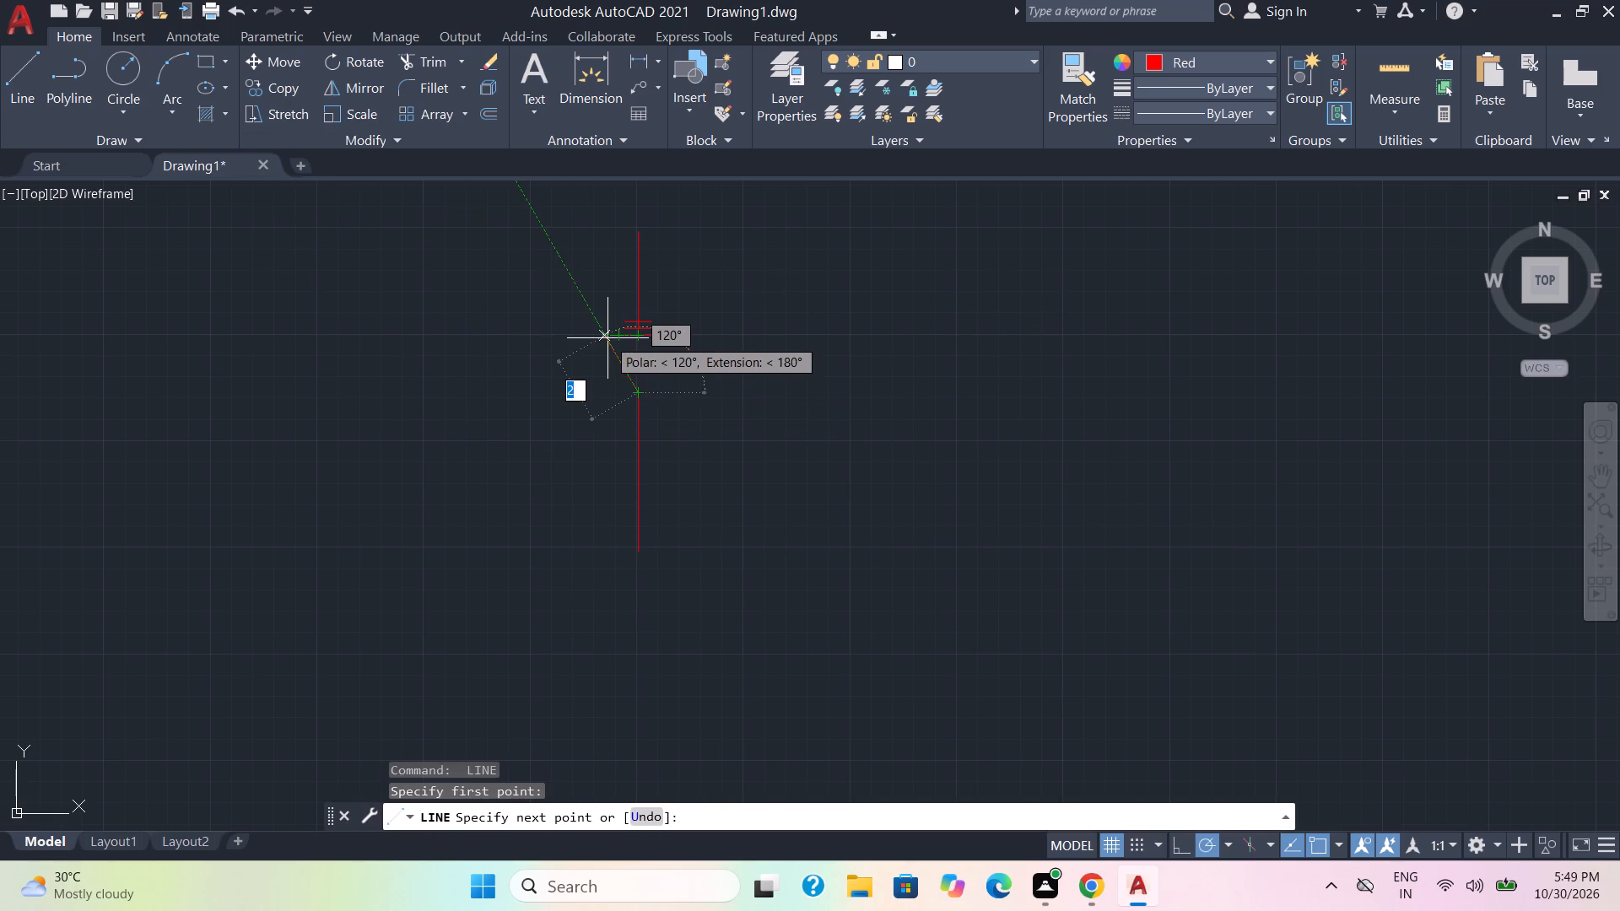
pyautogui.click(607, 338)
pyautogui.press('Escape')
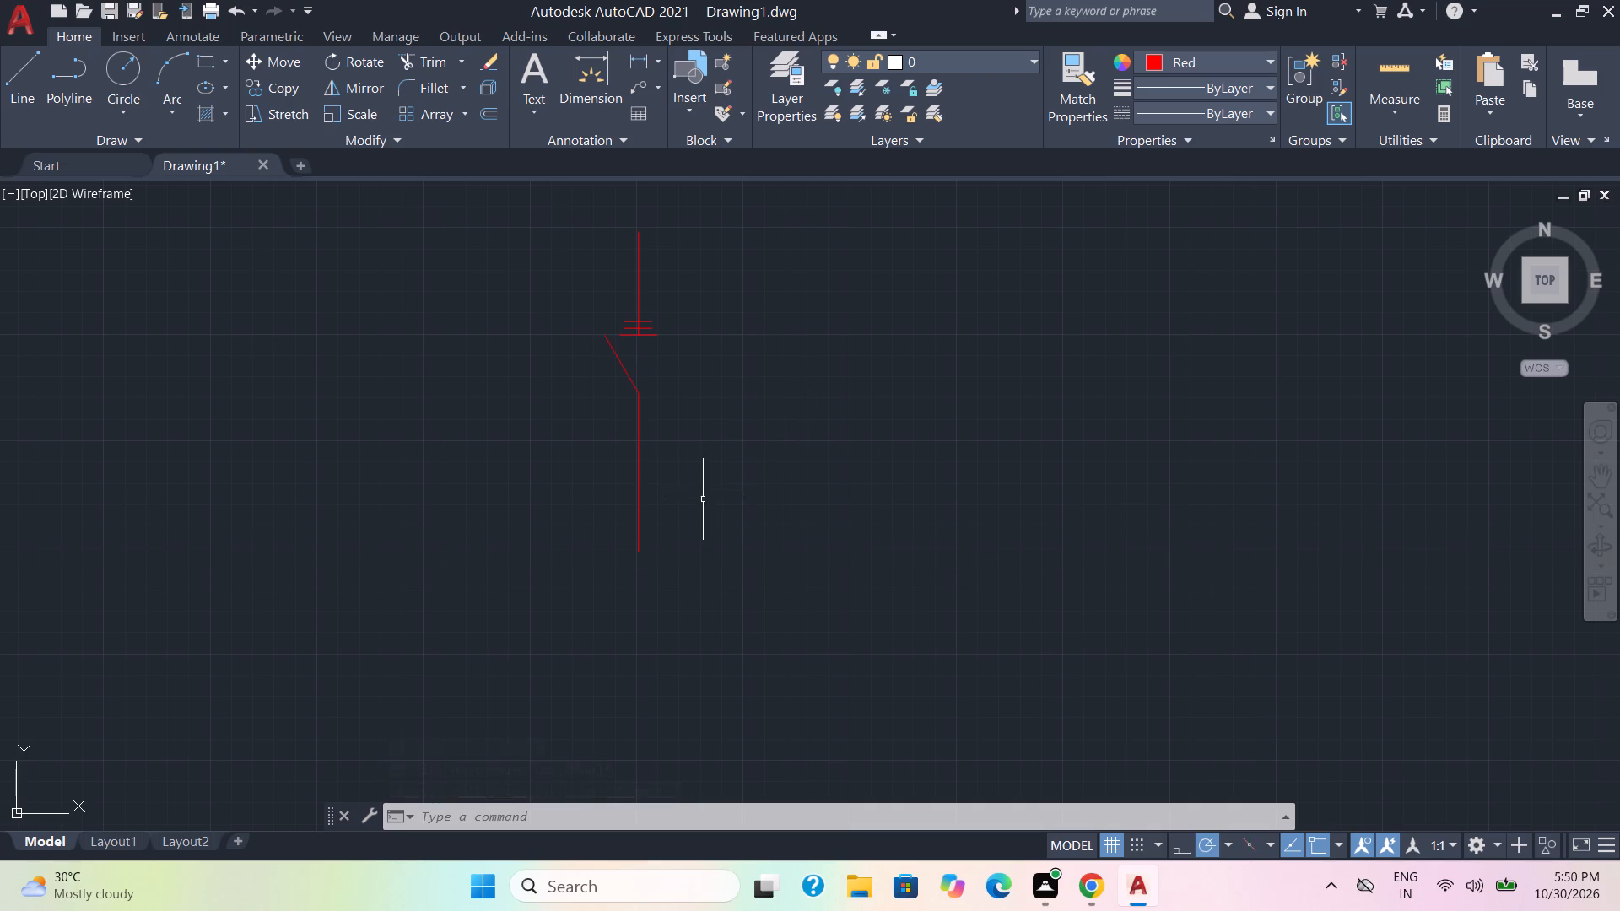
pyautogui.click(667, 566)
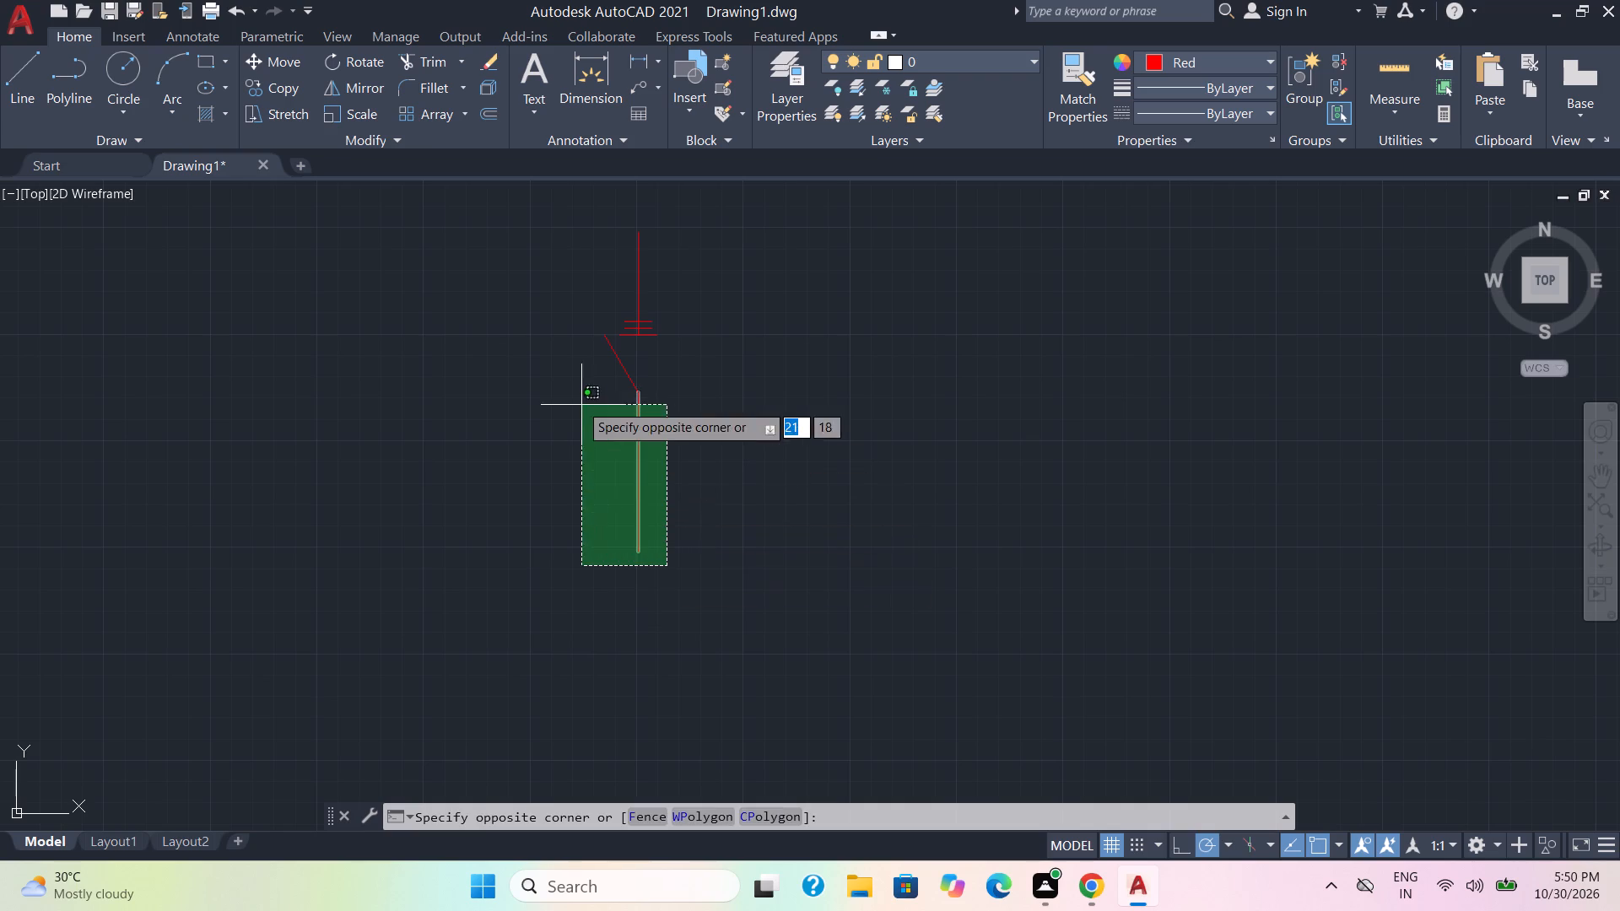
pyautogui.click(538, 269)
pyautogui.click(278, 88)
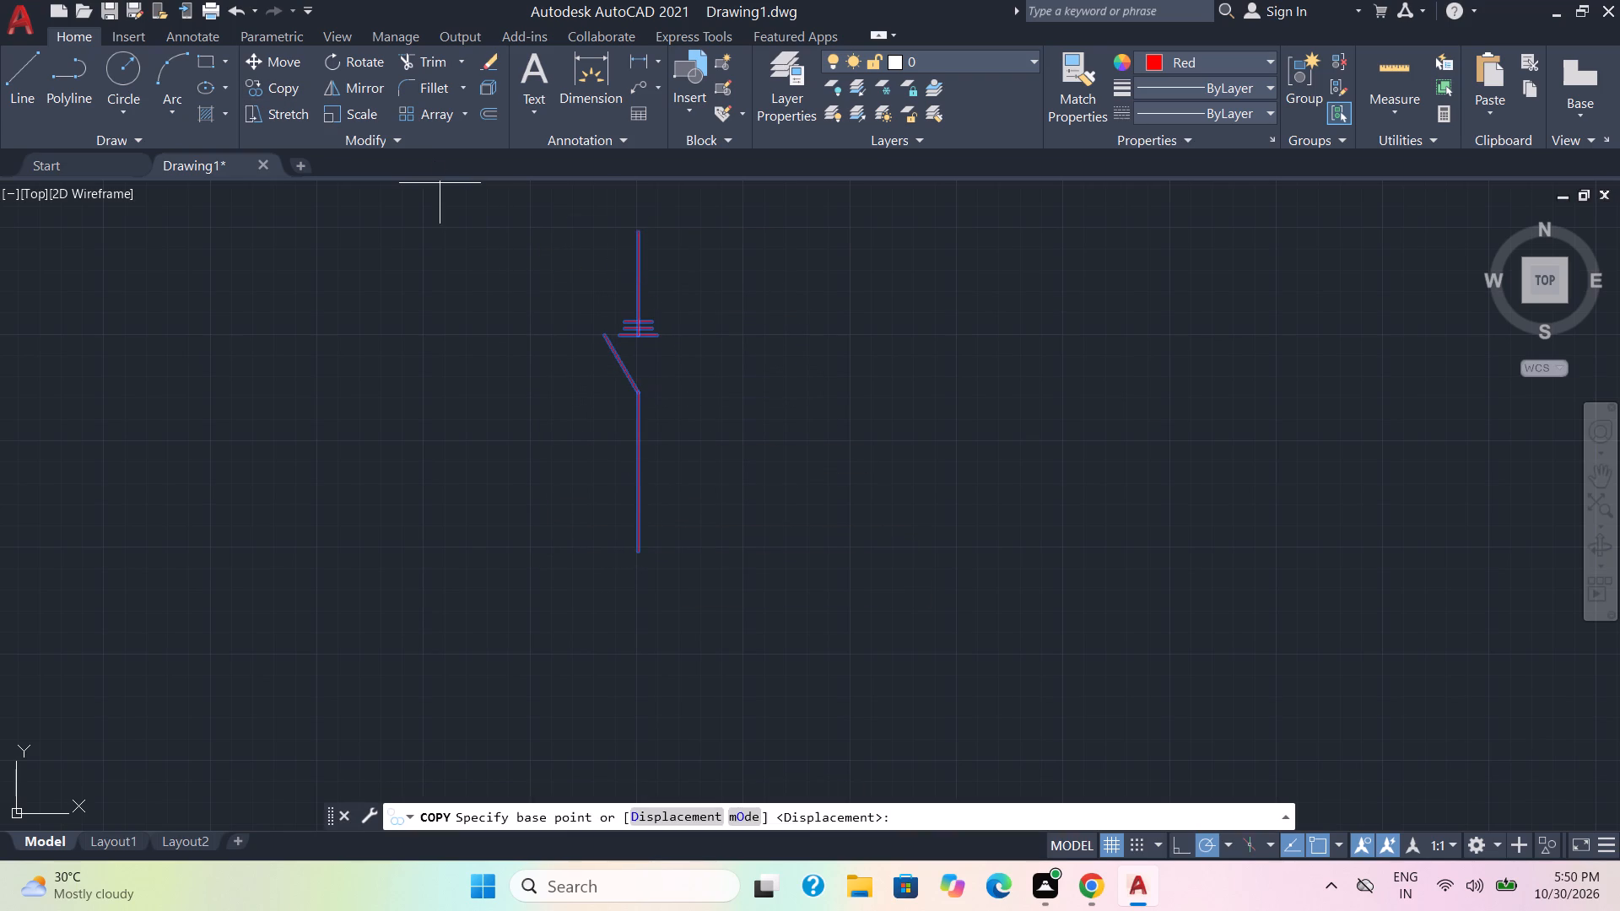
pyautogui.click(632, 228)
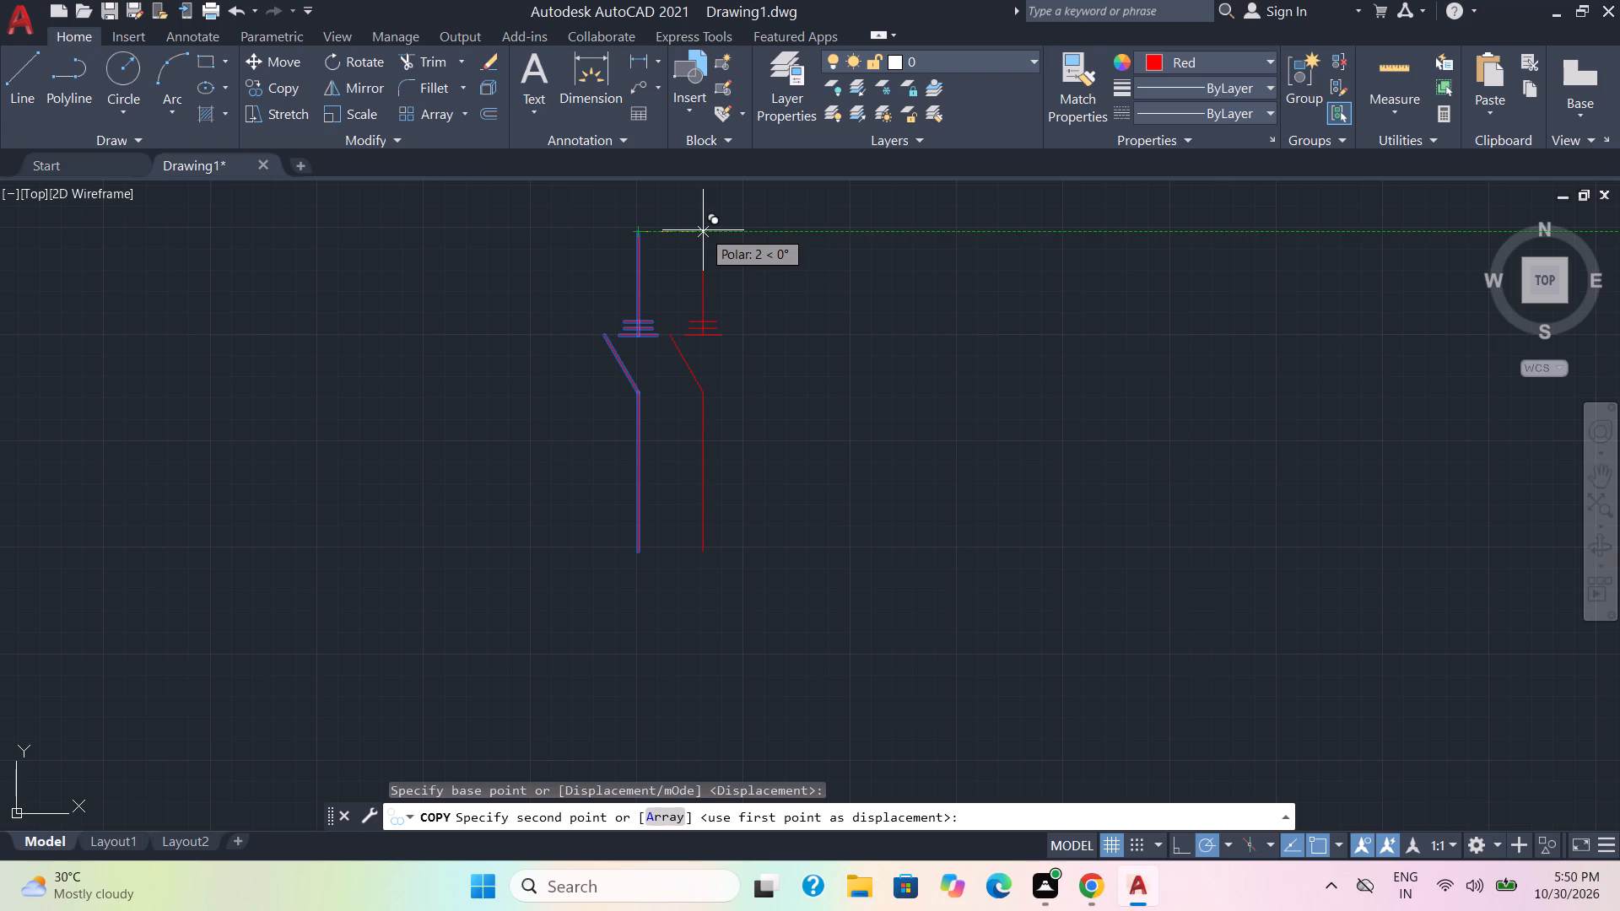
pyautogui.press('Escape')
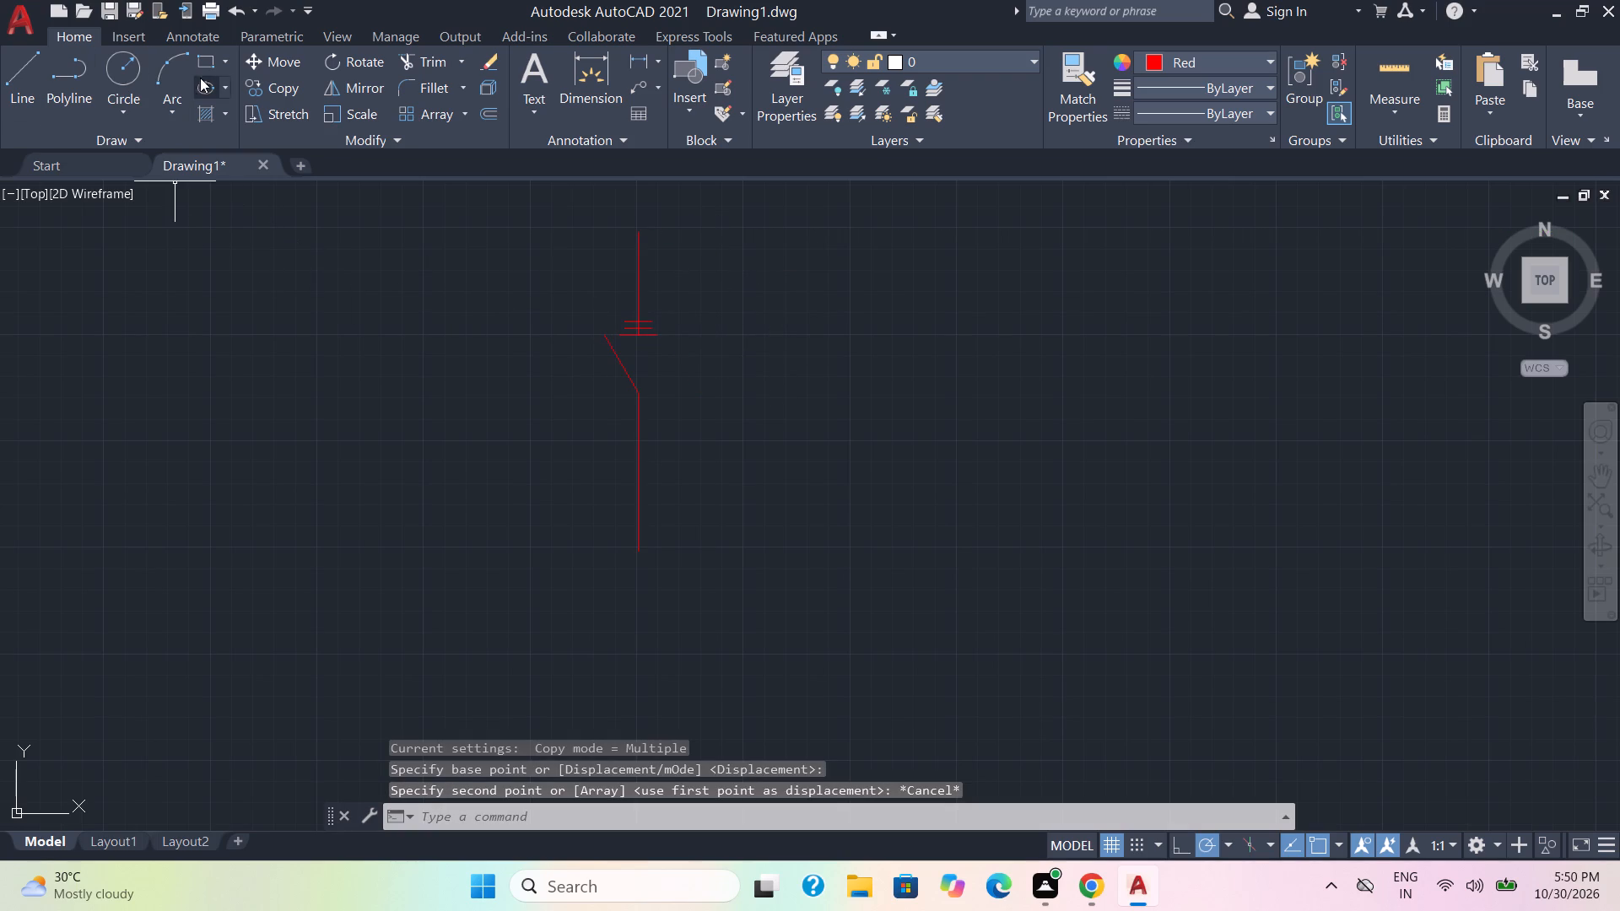
# Draw a three-sided rectangular bump projecting about 1 mm right of the lower vertical line, just below the slanted line.
pyautogui.click(12, 89)
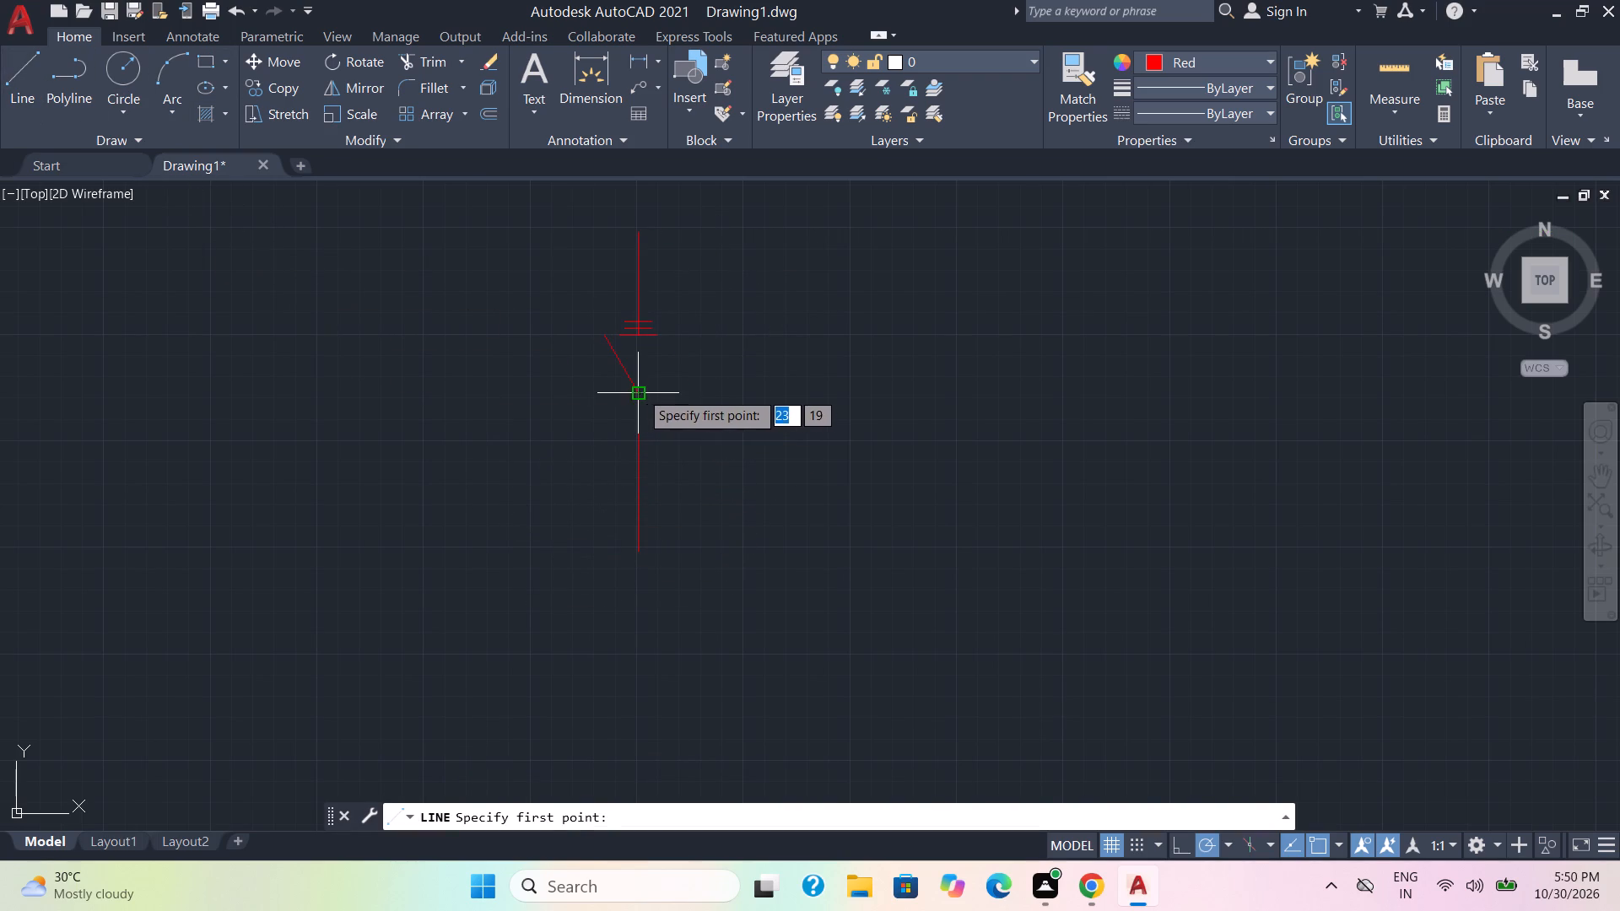
pyautogui.click(637, 430)
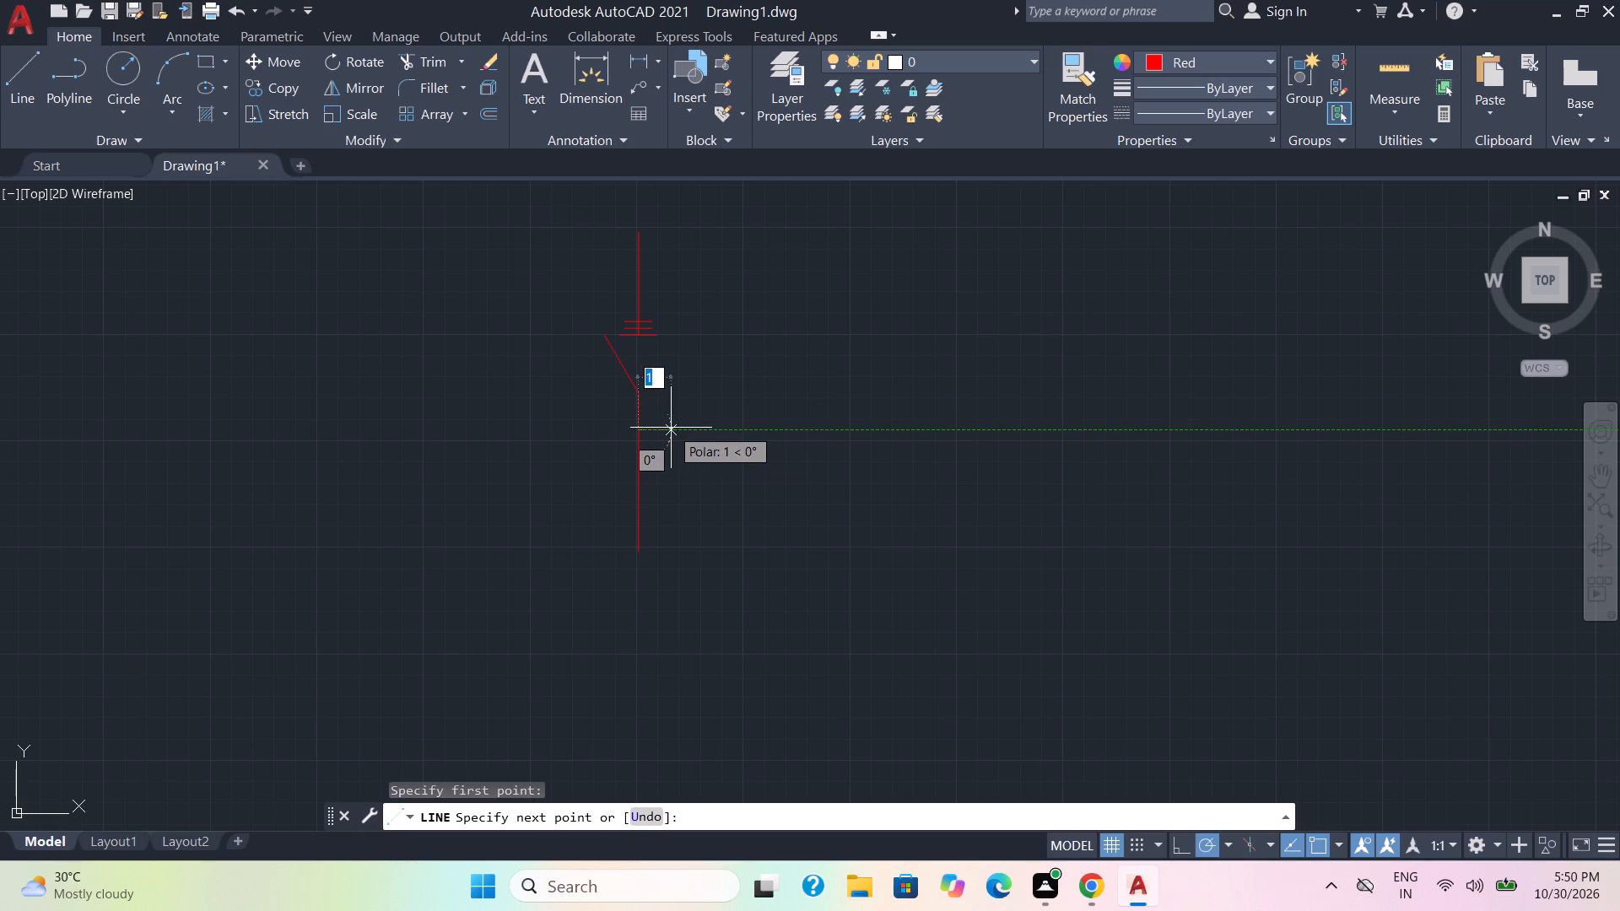
pyautogui.click(671, 428)
pyautogui.click(670, 450)
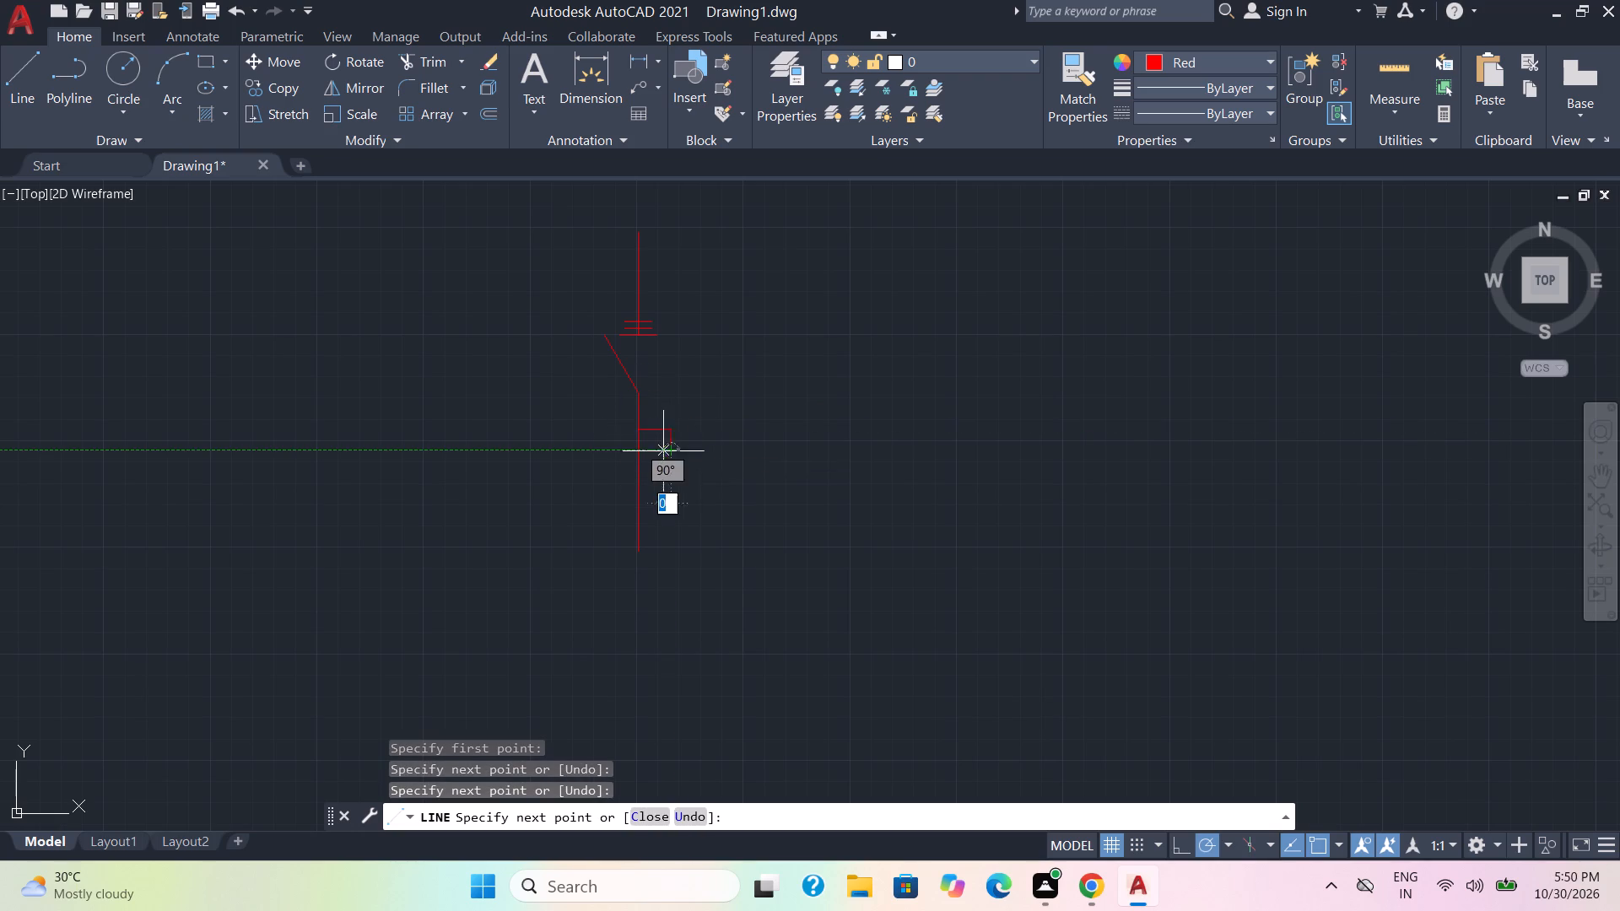
pyautogui.click(637, 451)
pyautogui.press('Escape')
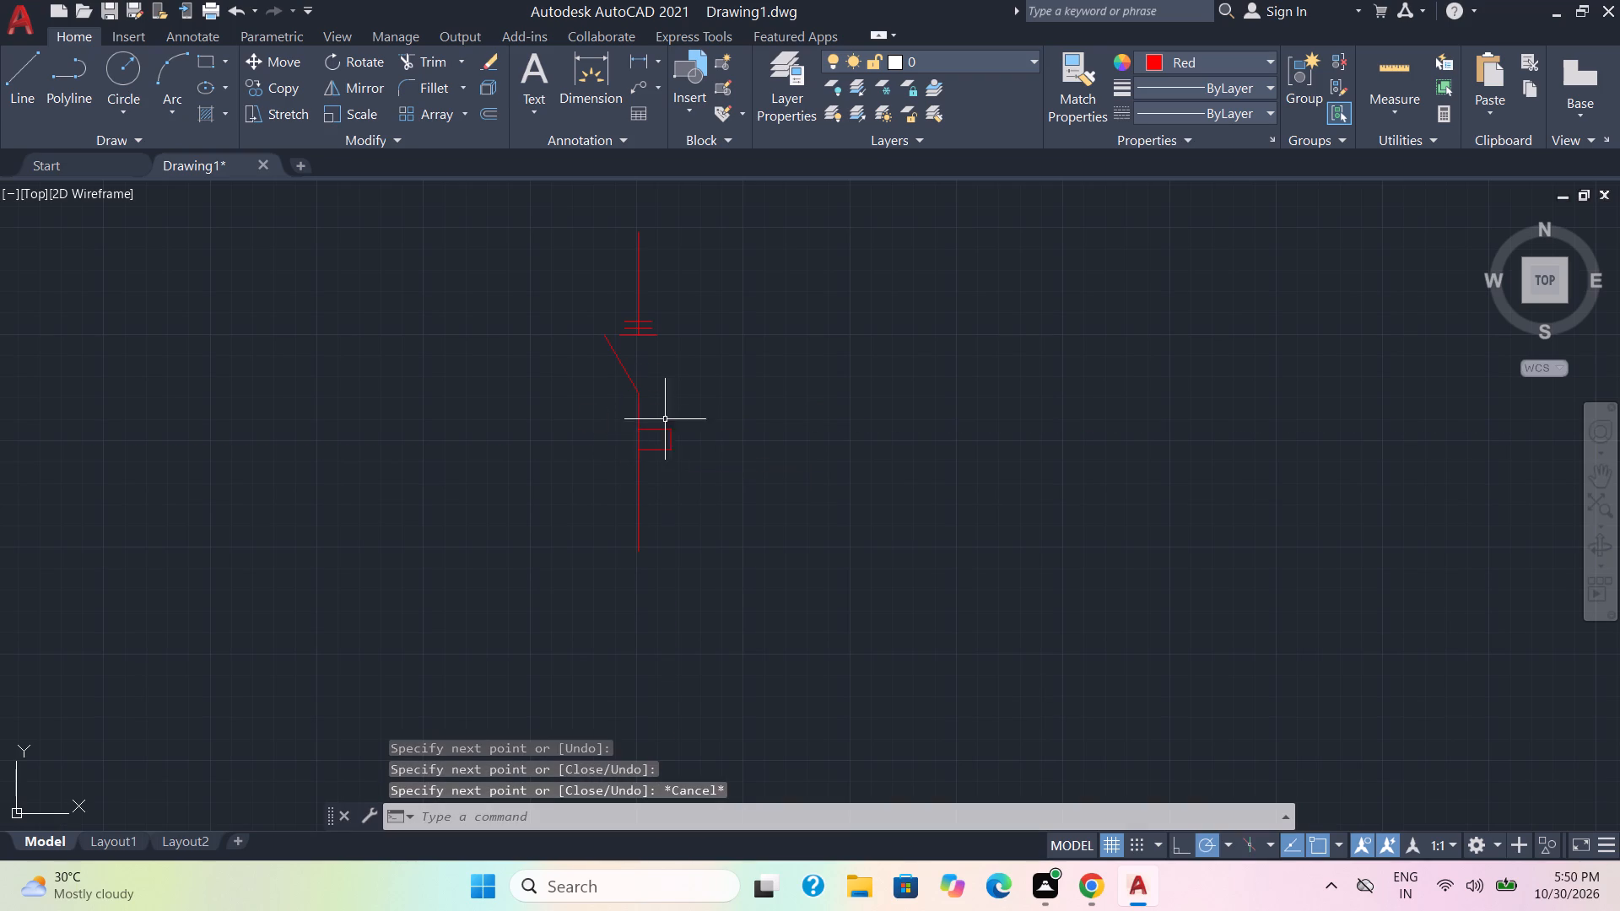
# Trim away the piece of the vertical line between the two horizontal sides of the rectangular bump.
pyautogui.click(414, 52)
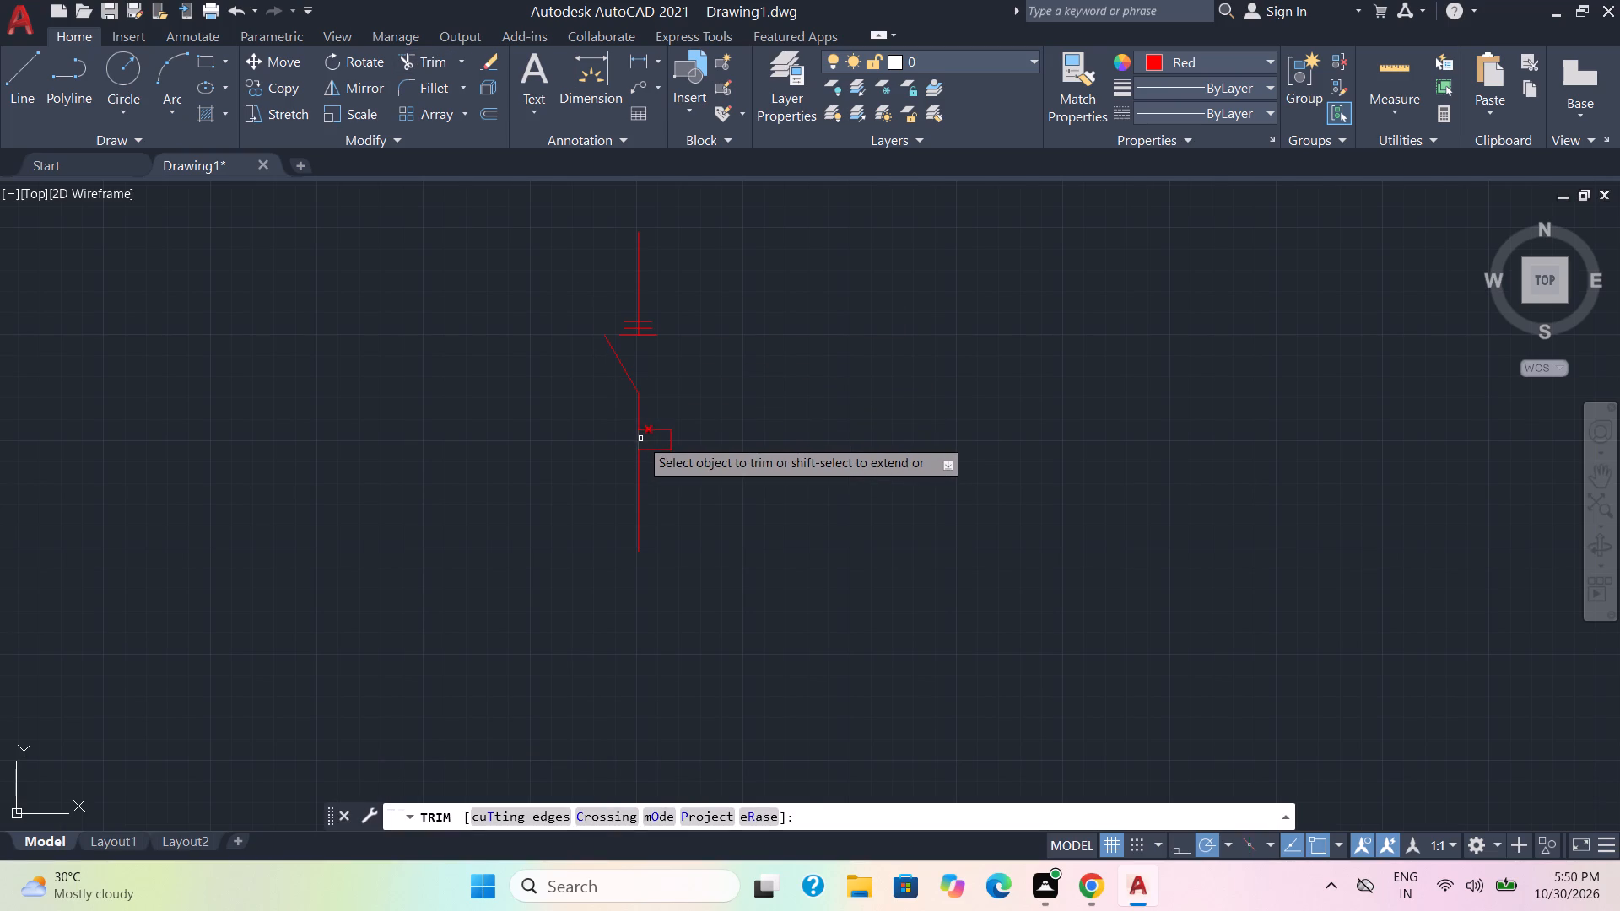
pyautogui.click(640, 439)
pyautogui.press('Escape')
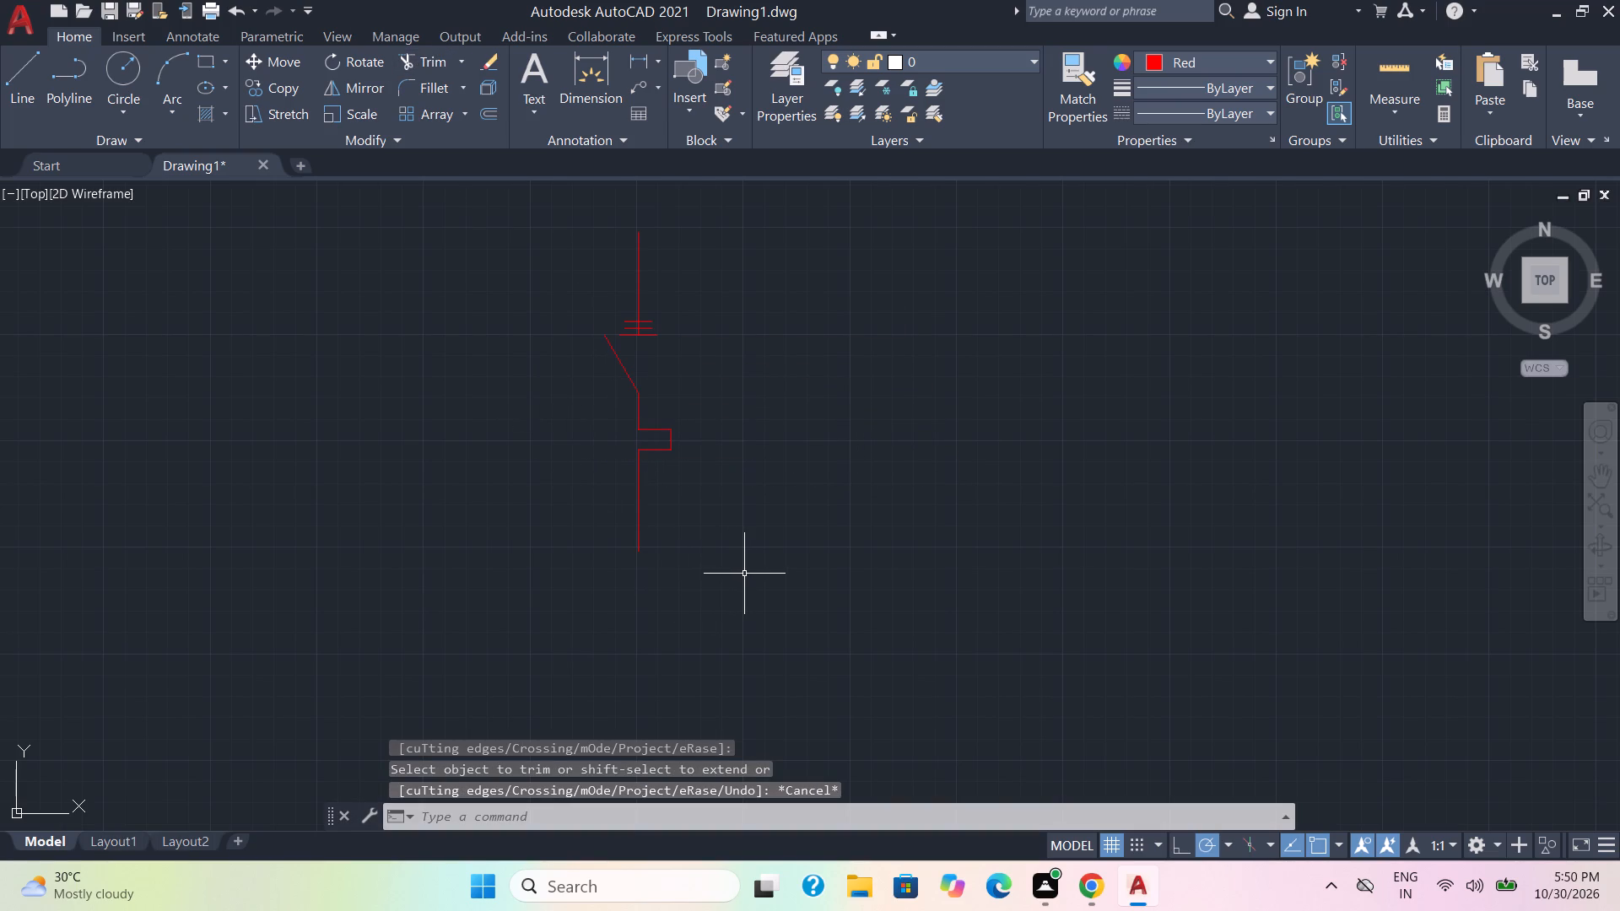
# Draw a vertical line about 1 mm long straight down from the lower end of the symbol.
pyautogui.click(19, 66)
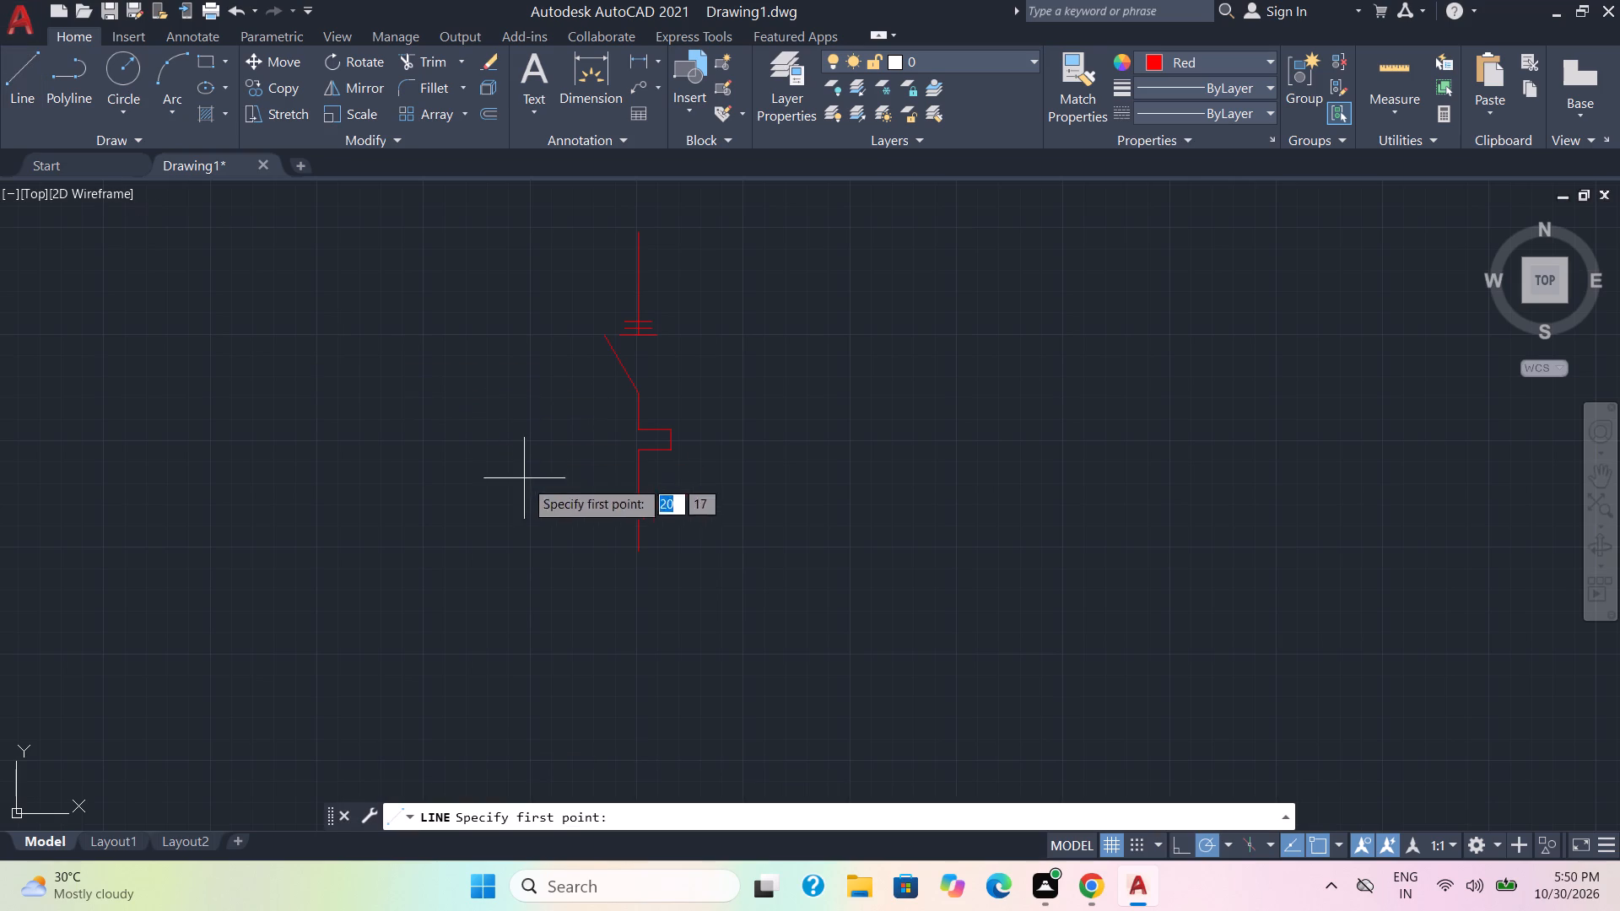
pyautogui.click(638, 547)
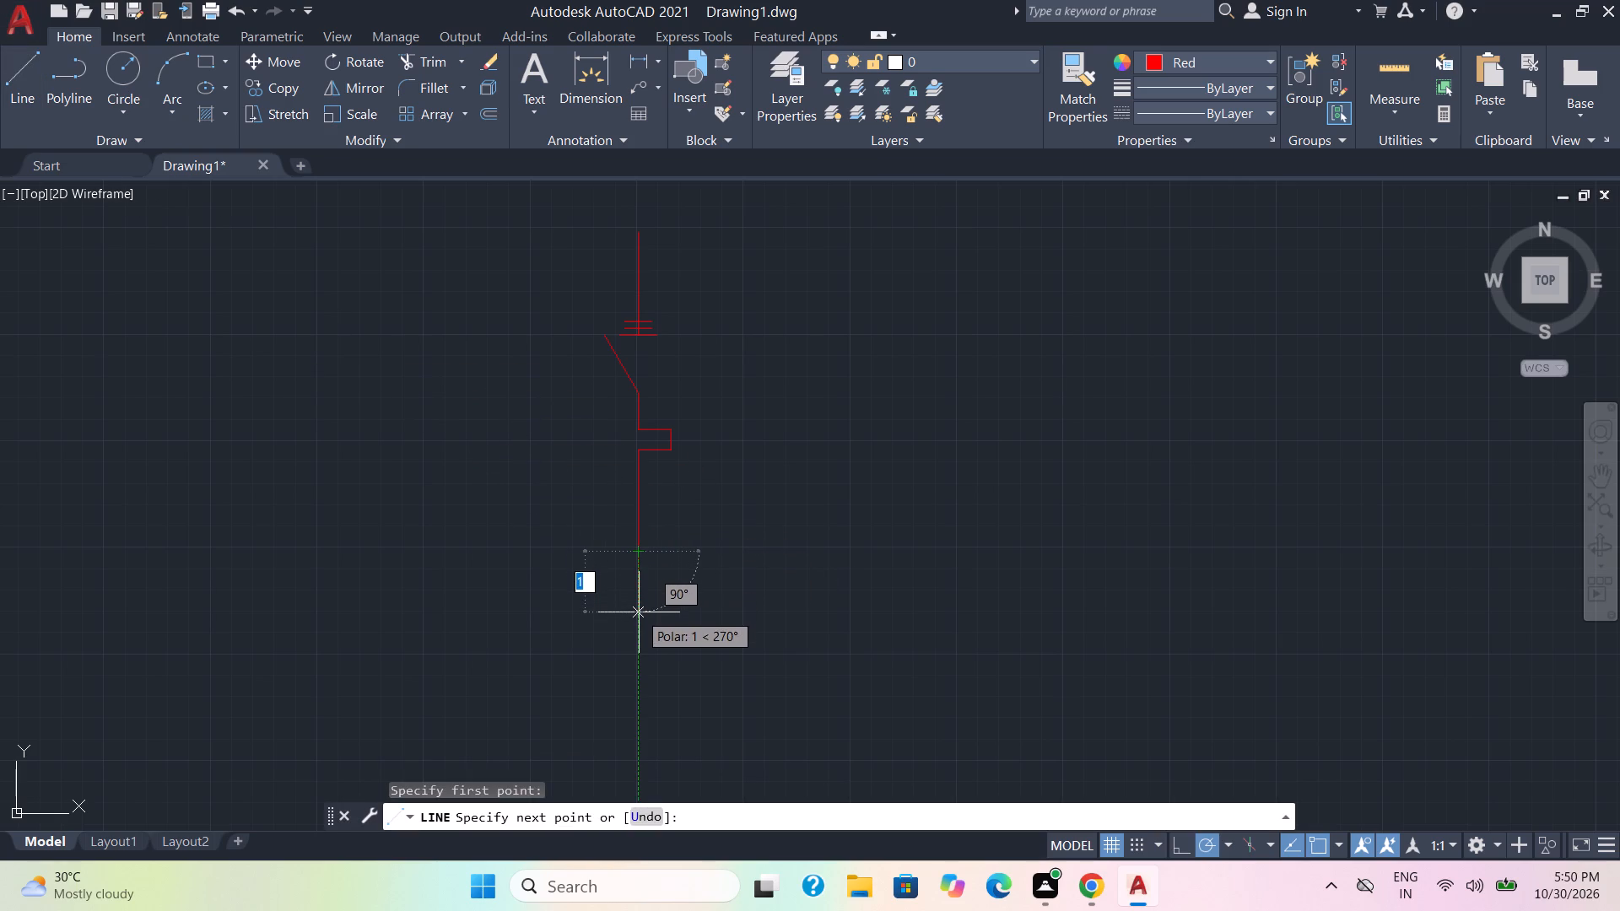
pyautogui.click(640, 622)
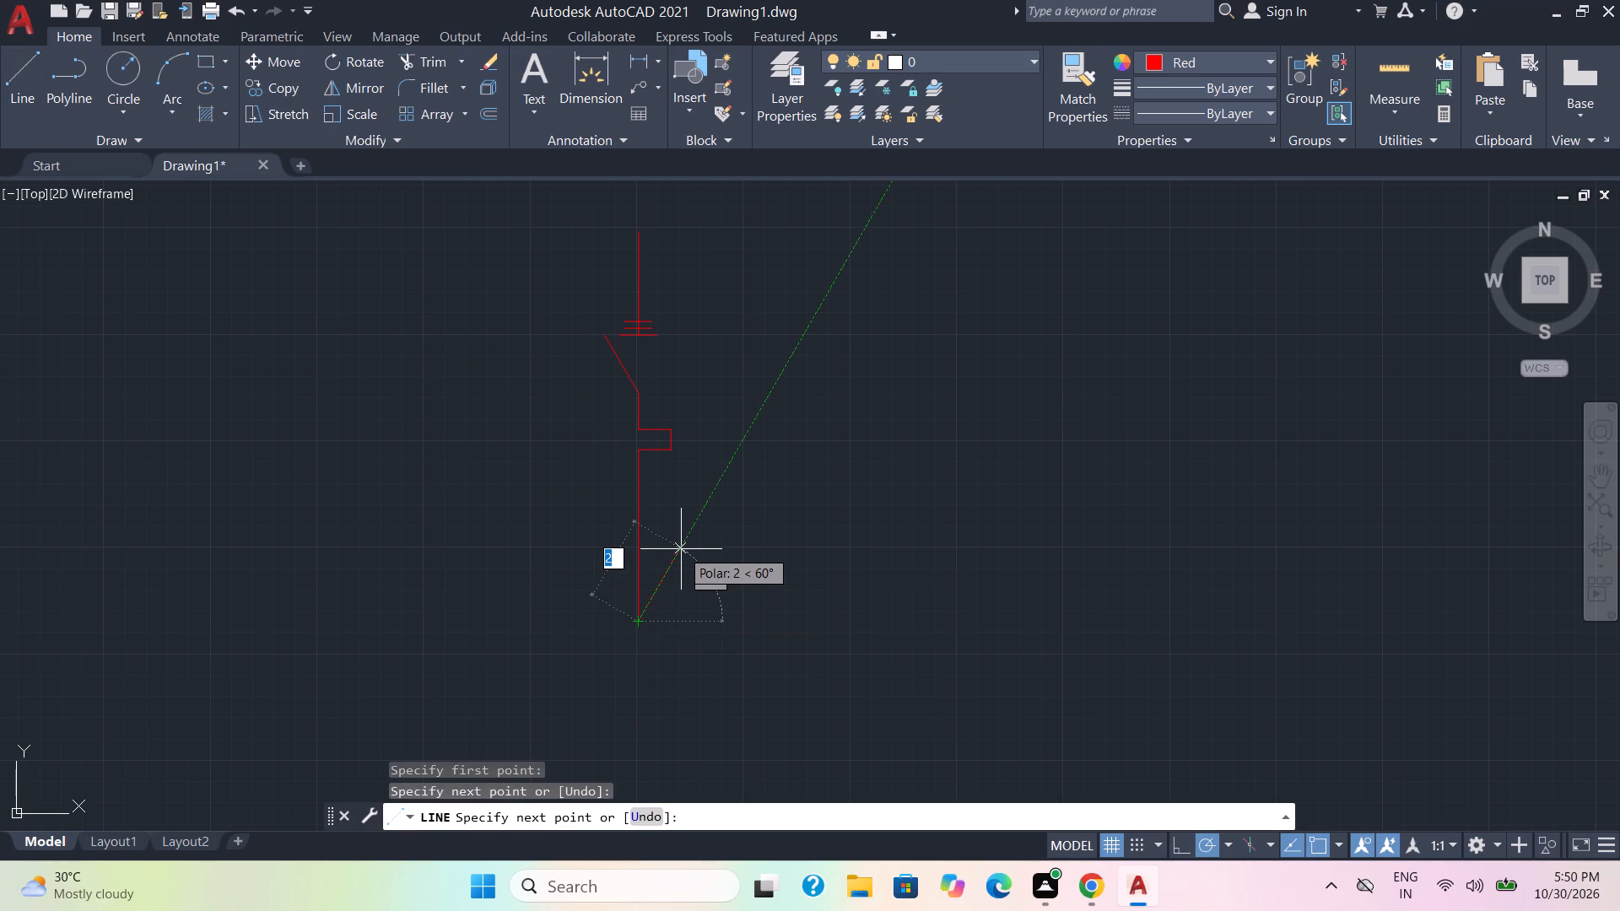
pyautogui.press('Escape')
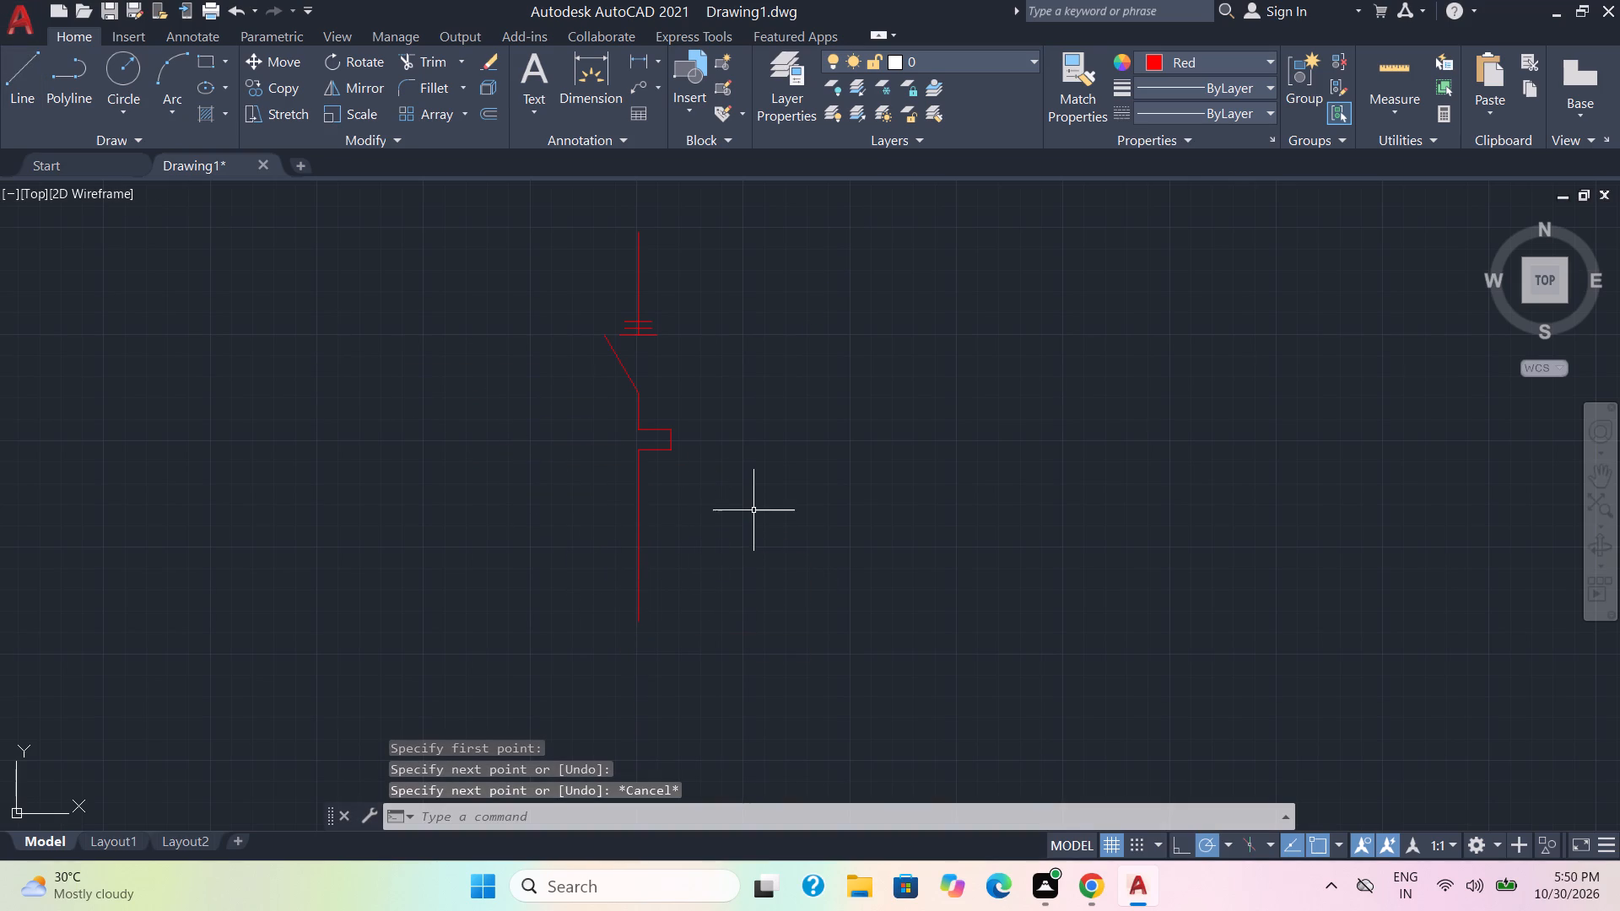
# Copy the slanted line, rectangular bump and adjoining vertical segments straight down, with the slanted tip level with the symbol's lower end.
pyautogui.scroll(-2, 753, 510)
pyautogui.moveTo(754, 513); pyautogui.dragTo(755, 512, button='middle')
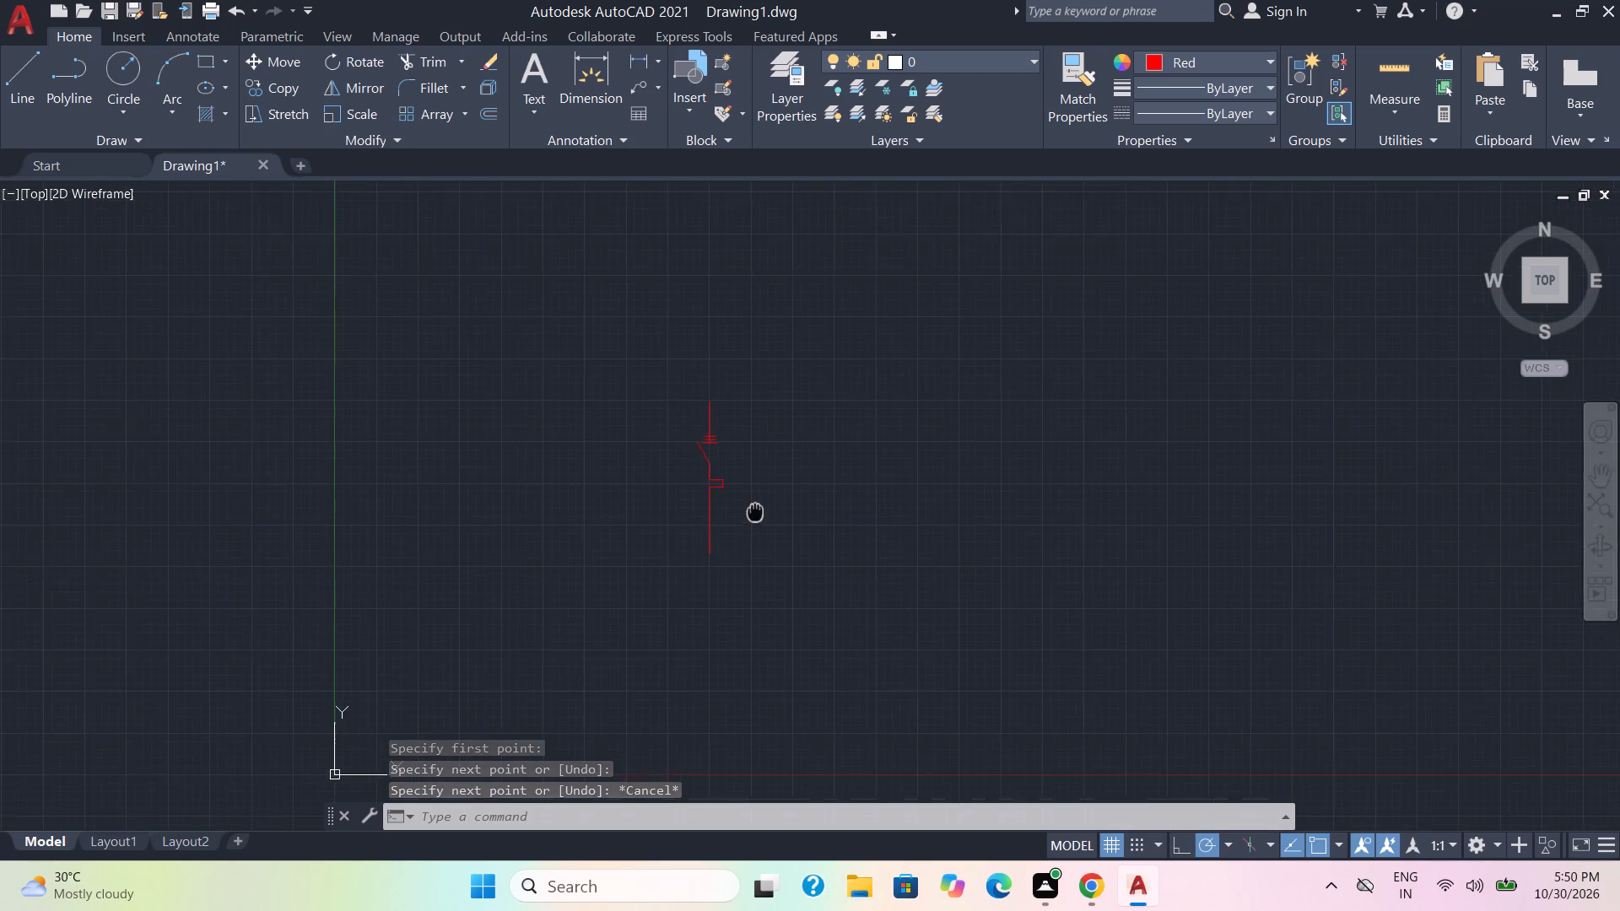
pyautogui.moveTo(755, 512); pyautogui.dragTo(760, 353, button='middle')
pyautogui.scroll(2, 753, 362)
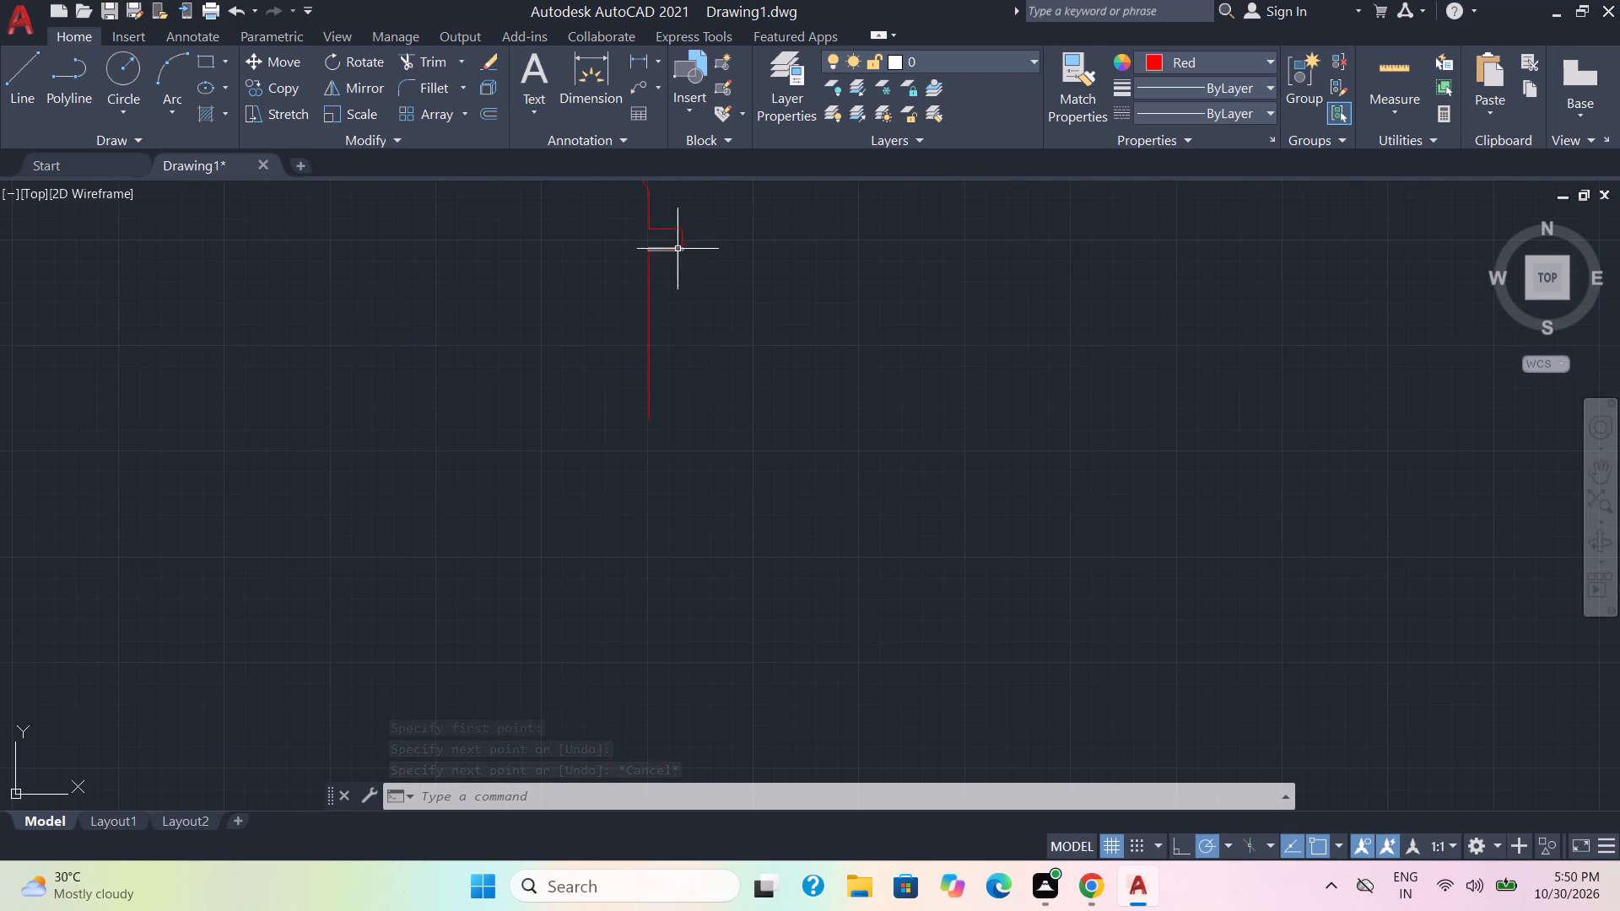
pyautogui.scroll(-1, 691, 254)
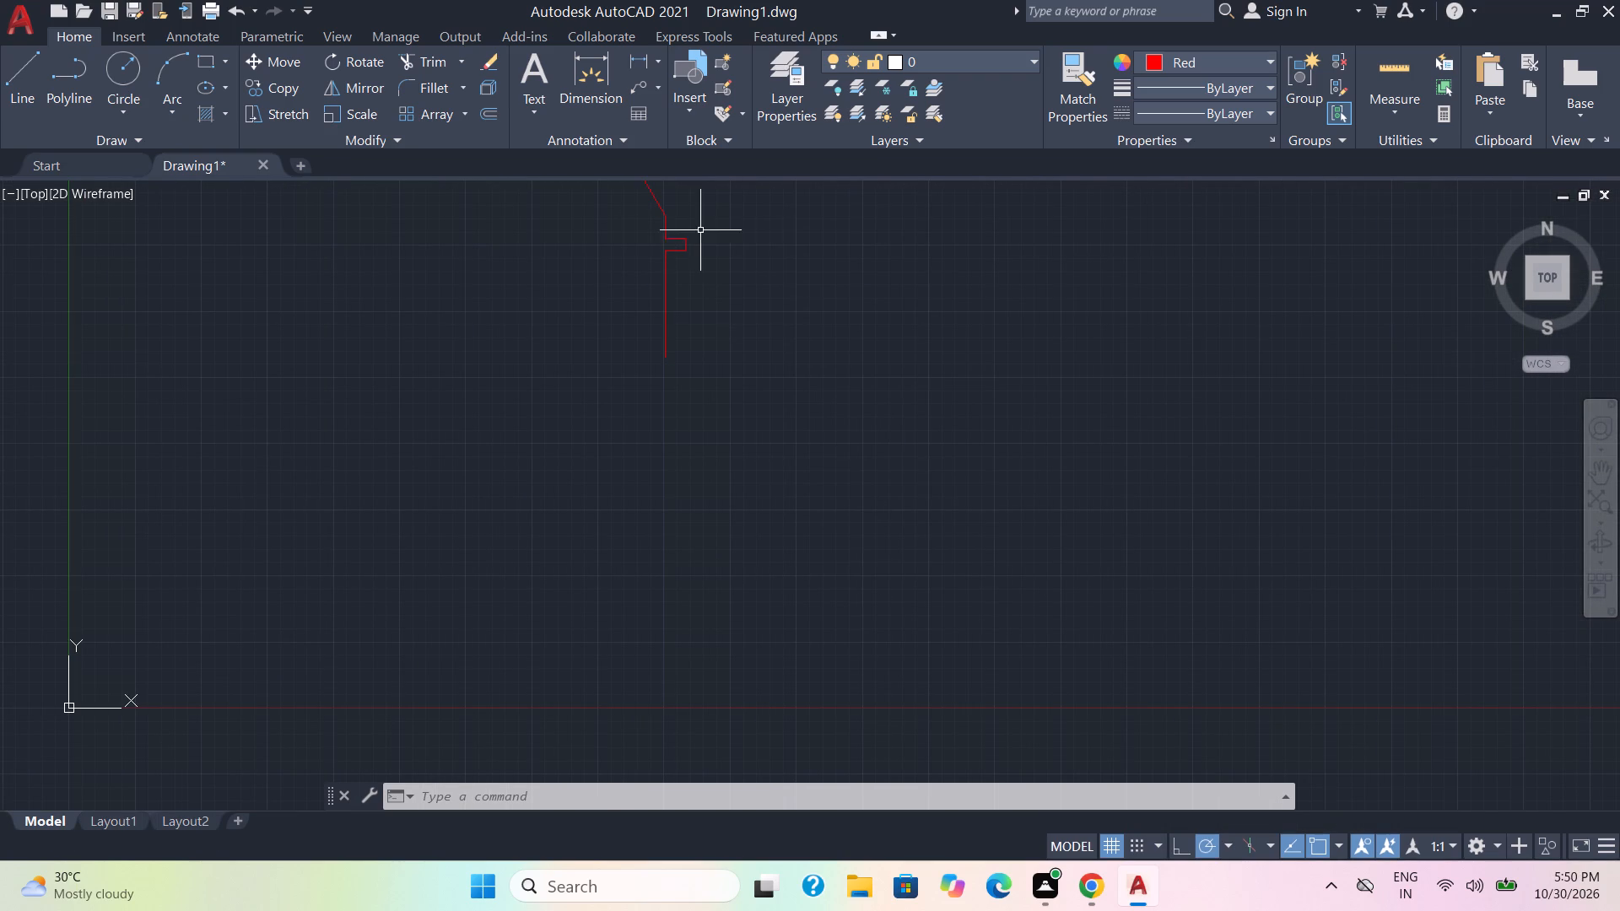
pyautogui.moveTo(796, 249); pyautogui.dragTo(799, 390, button='middle')
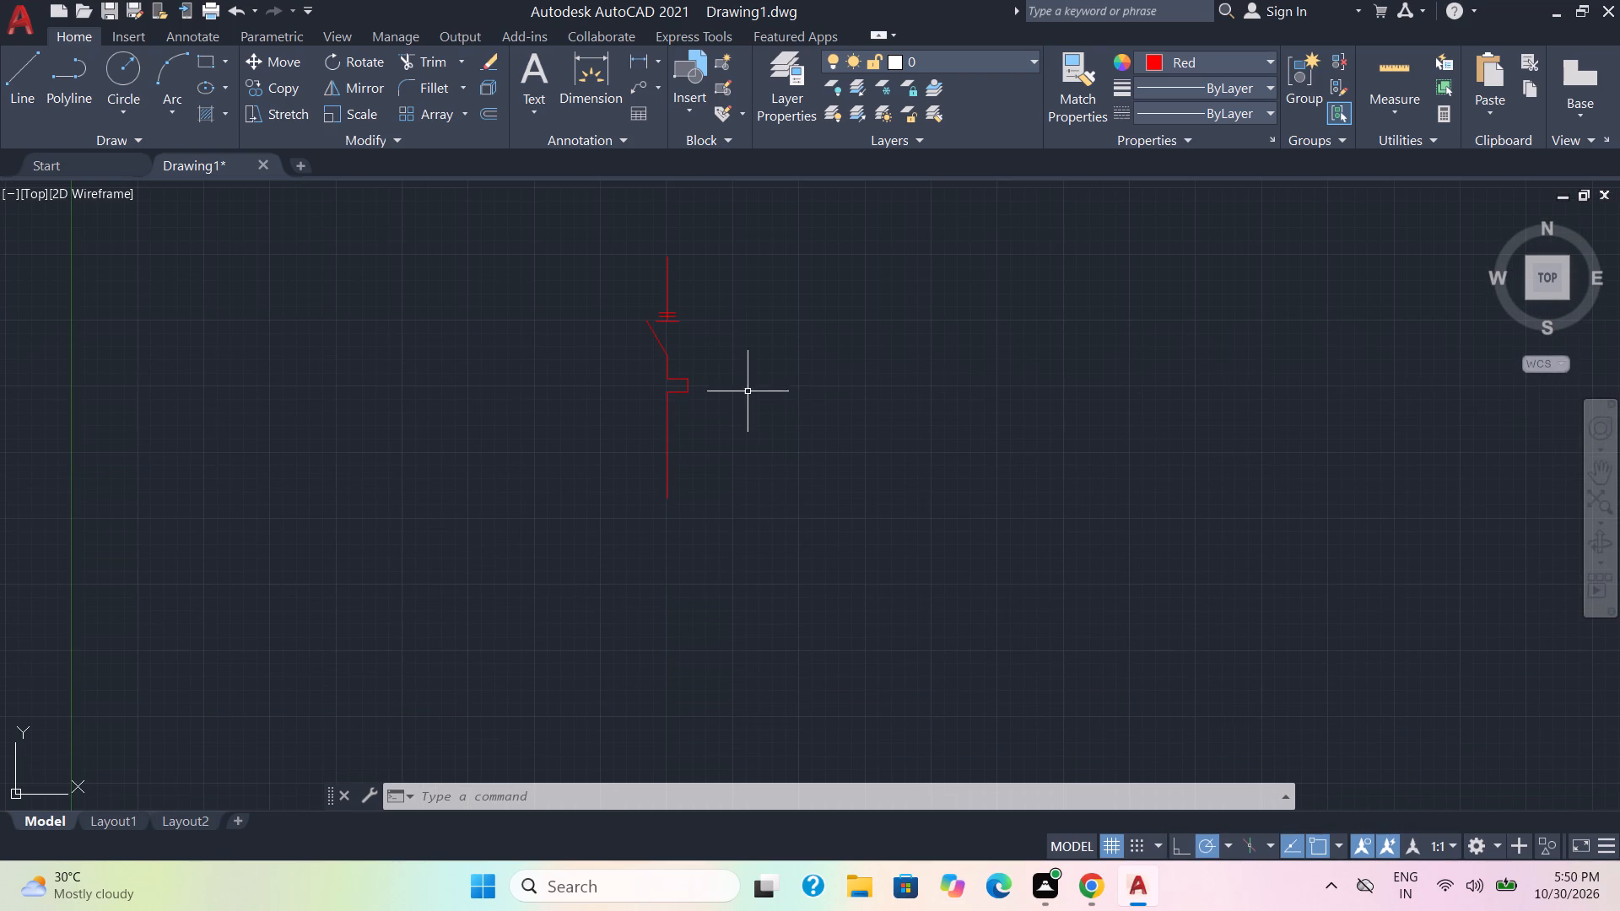
pyautogui.click(705, 417)
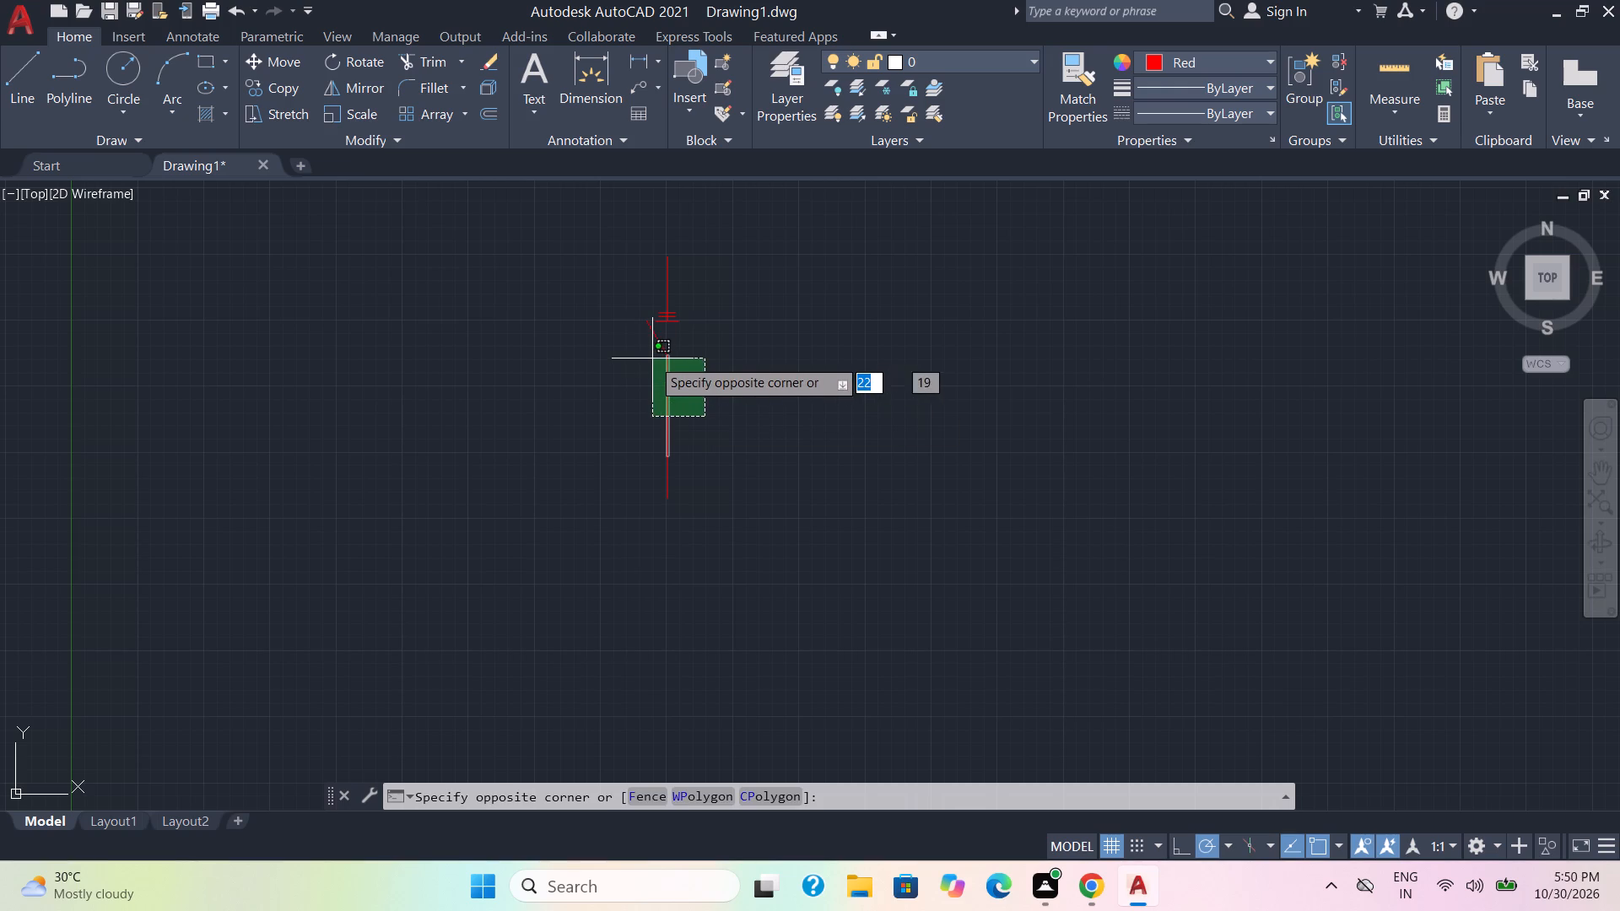
pyautogui.click(650, 347)
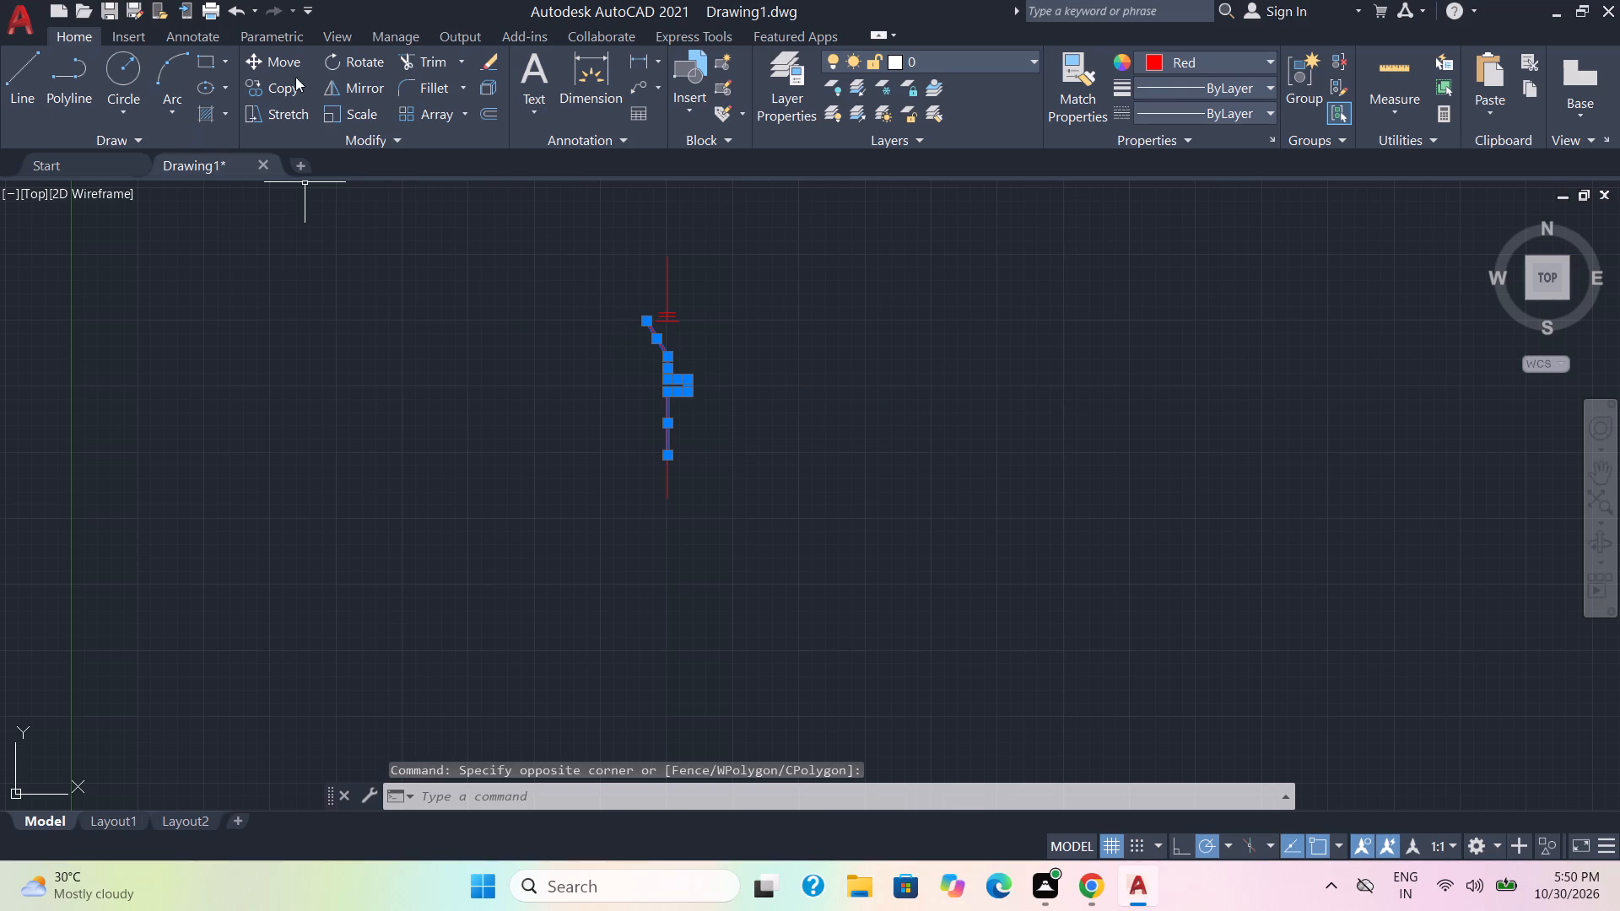
pyautogui.click(279, 81)
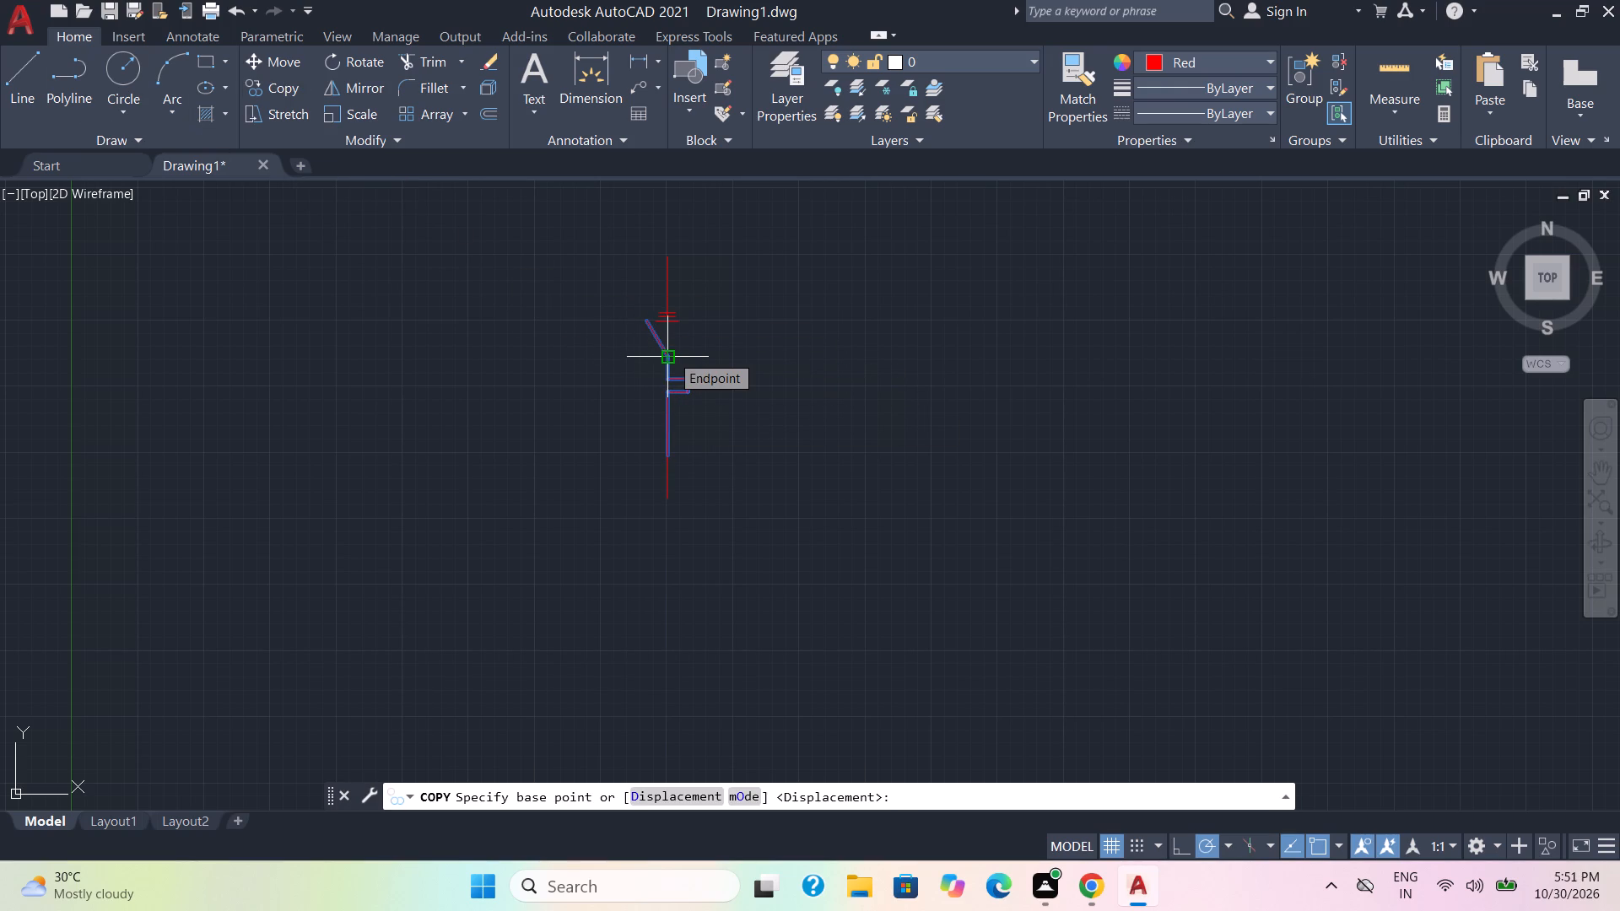
pyautogui.click(643, 326)
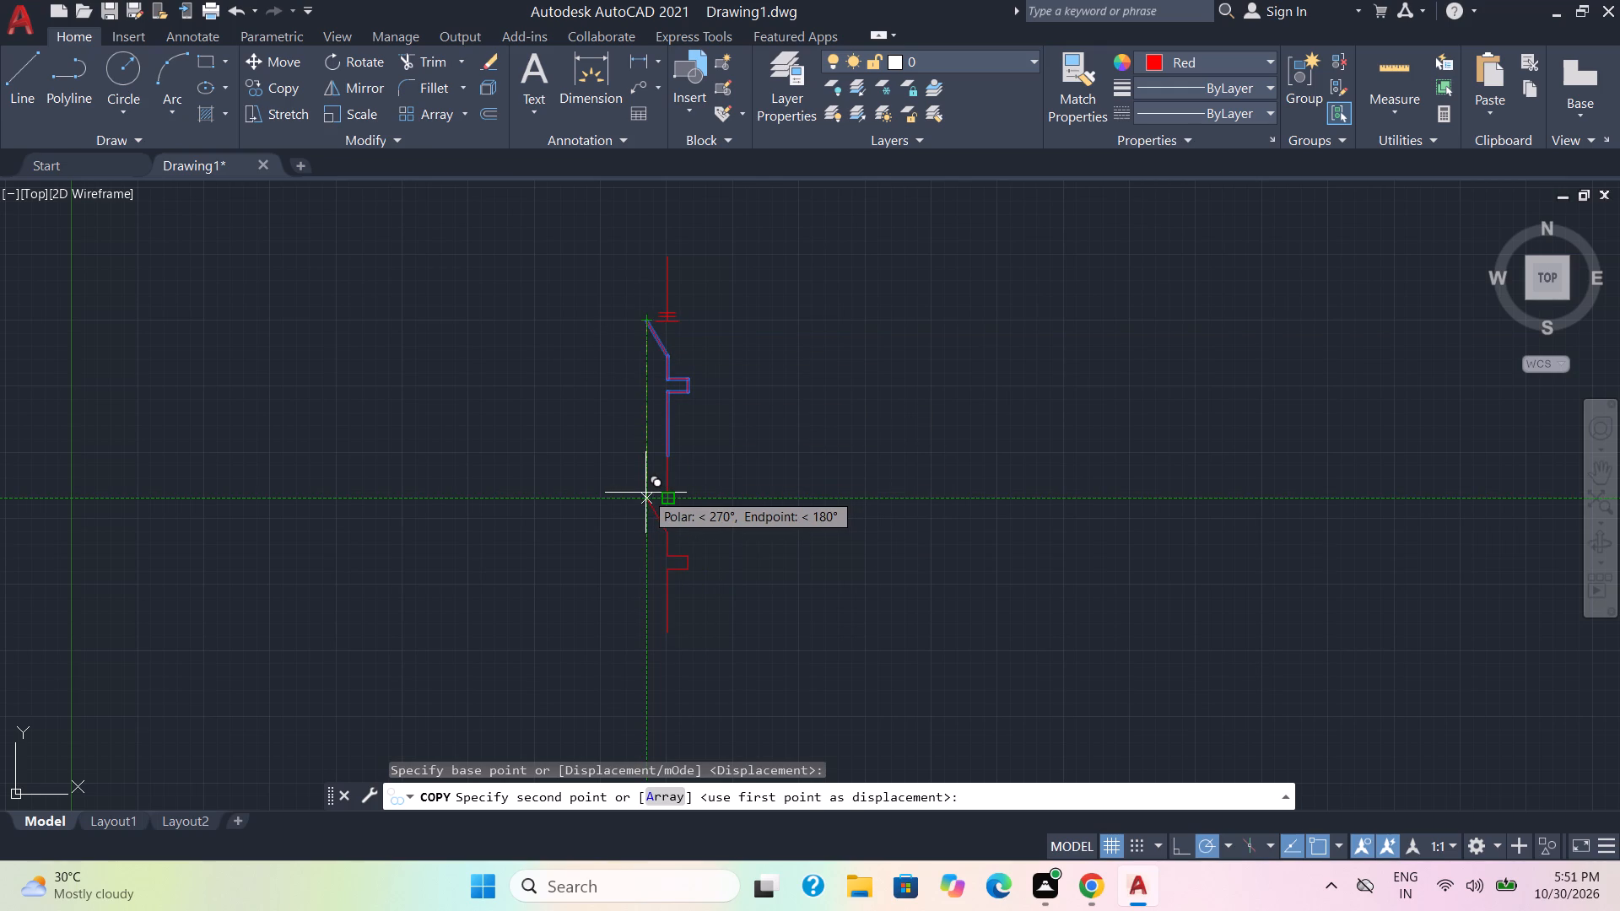
pyautogui.click(645, 493)
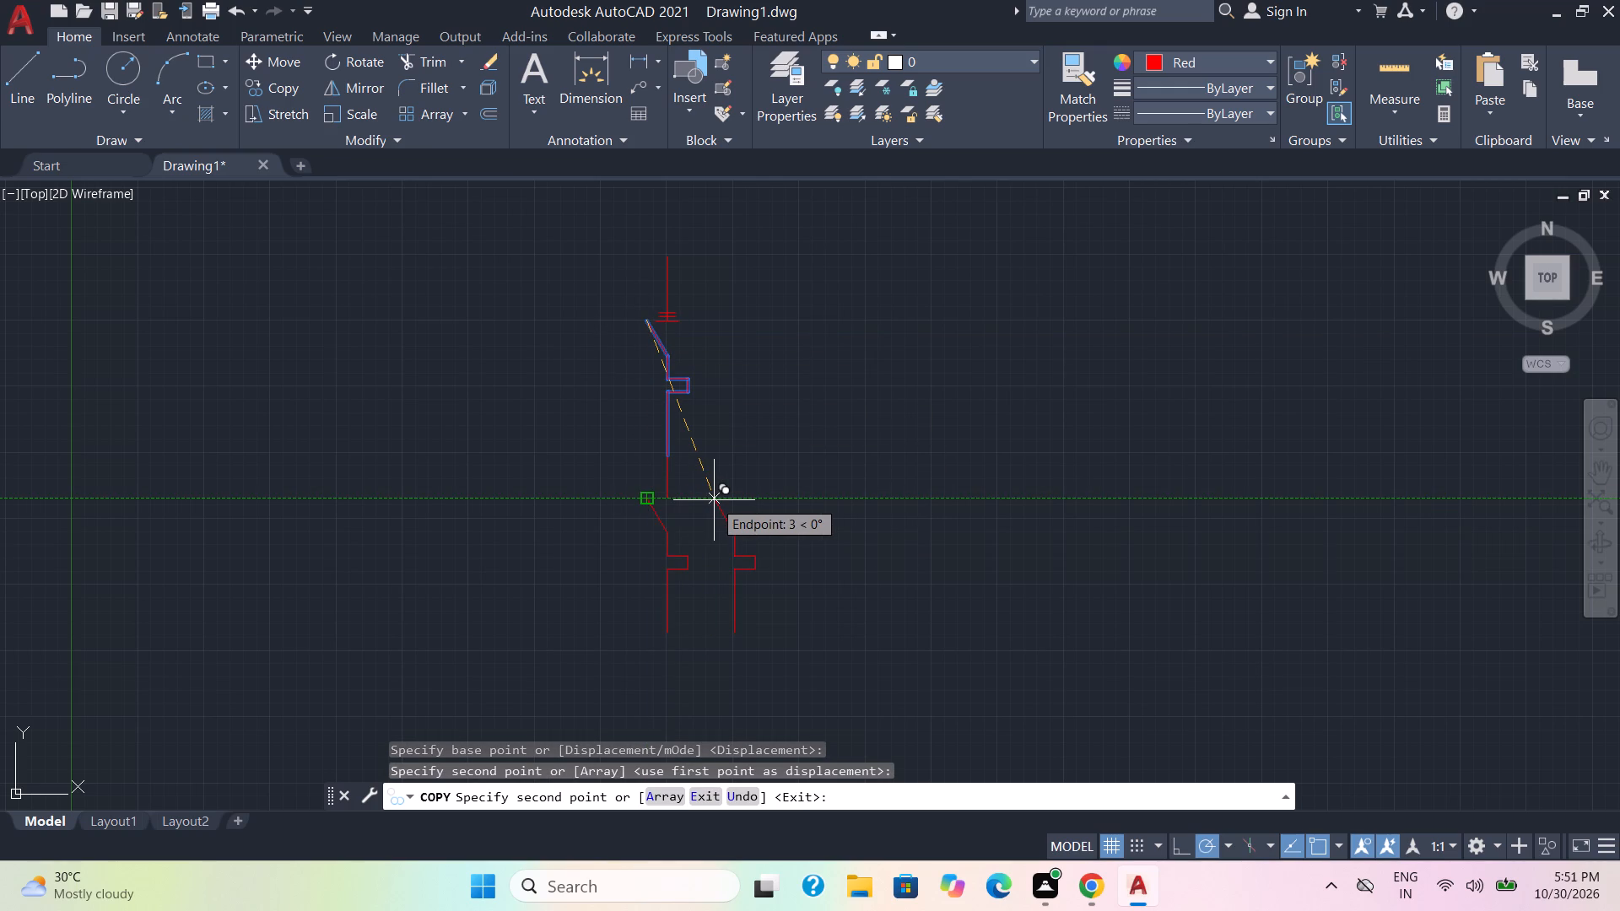
pyautogui.press('Escape')
# Mirror the lower copy's rectangular bump to the left of the vertical line, erasing the source objects.
pyautogui.moveTo(727, 535); pyautogui.dragTo(680, 406, button='middle')
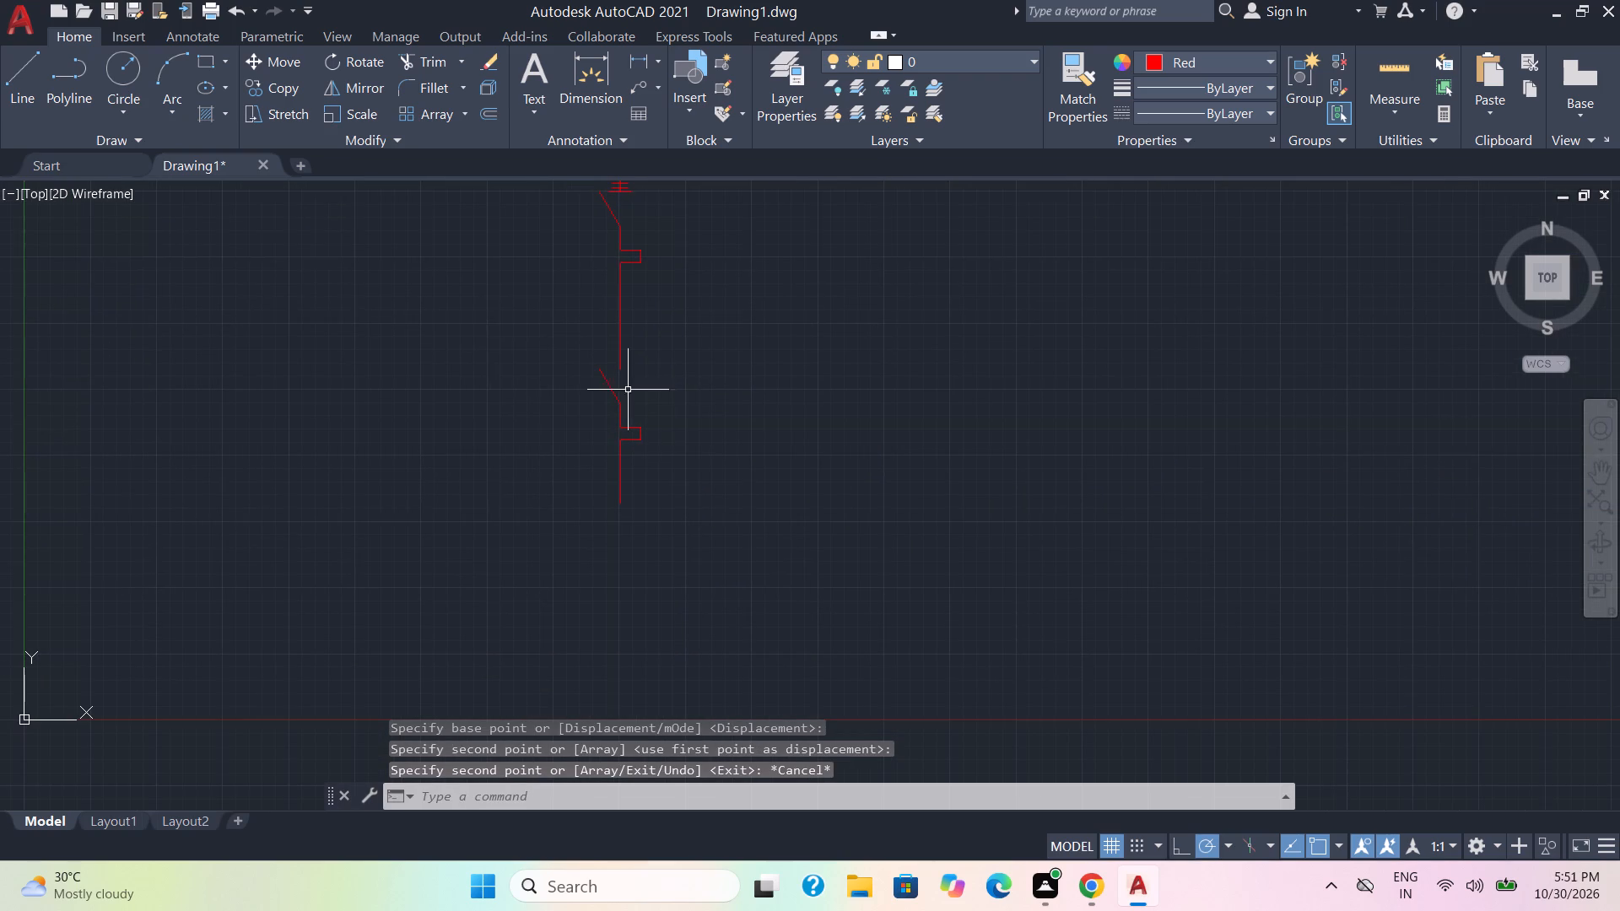
pyautogui.click(644, 489)
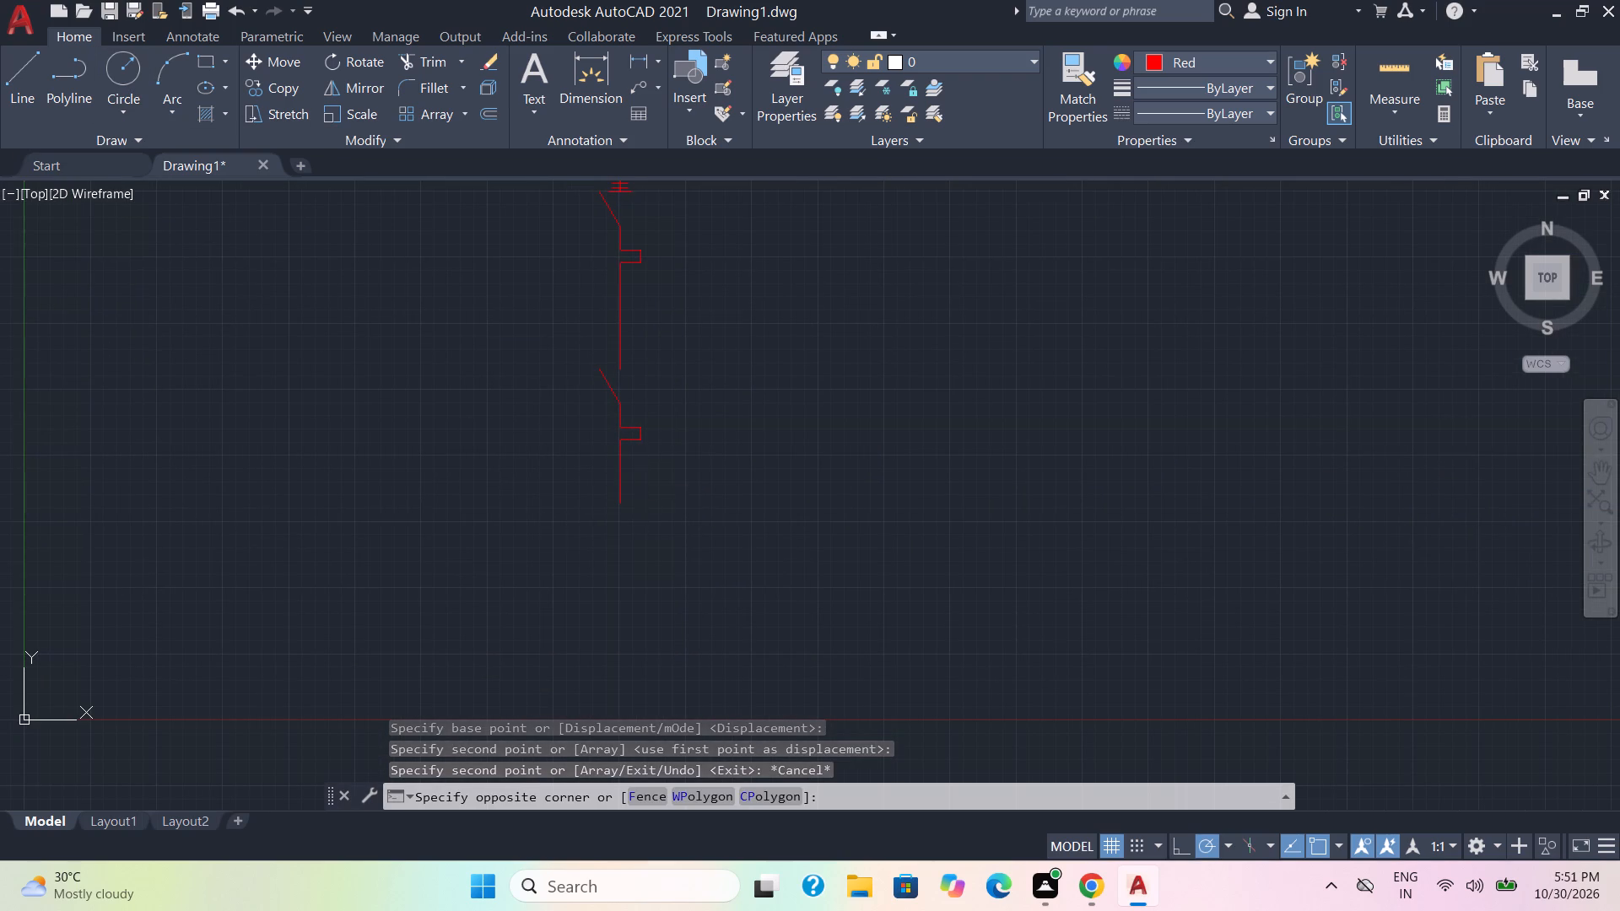
pyautogui.click(631, 413)
pyautogui.click(358, 84)
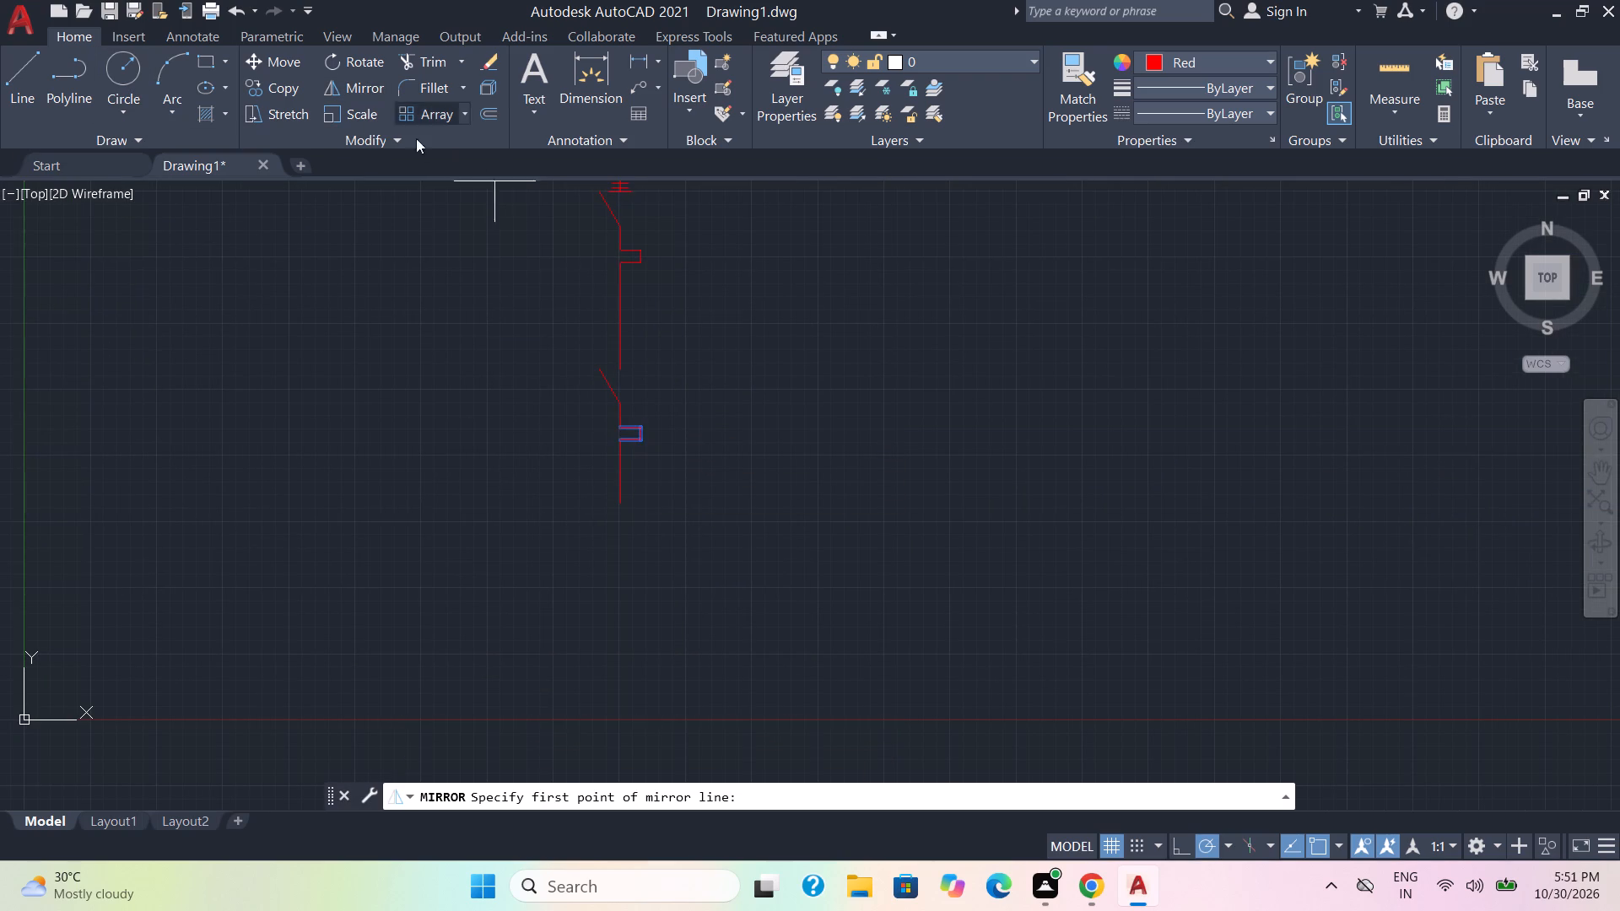
pyautogui.click(618, 444)
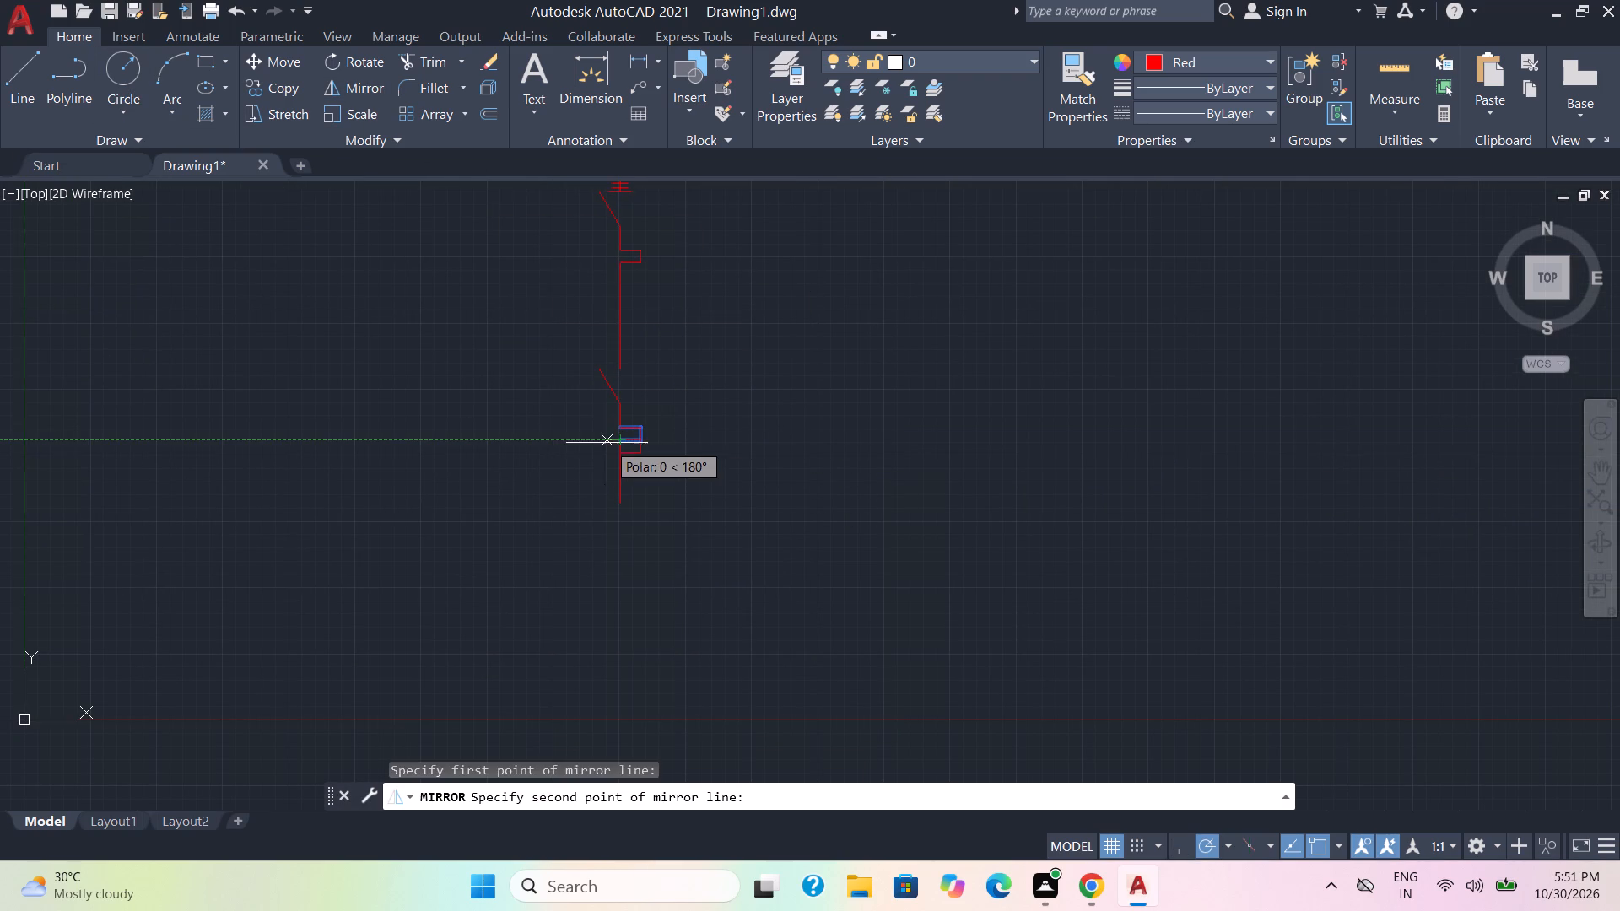
pyautogui.click(622, 502)
pyautogui.moveTo(676, 550); pyautogui.dragTo(623, 503)
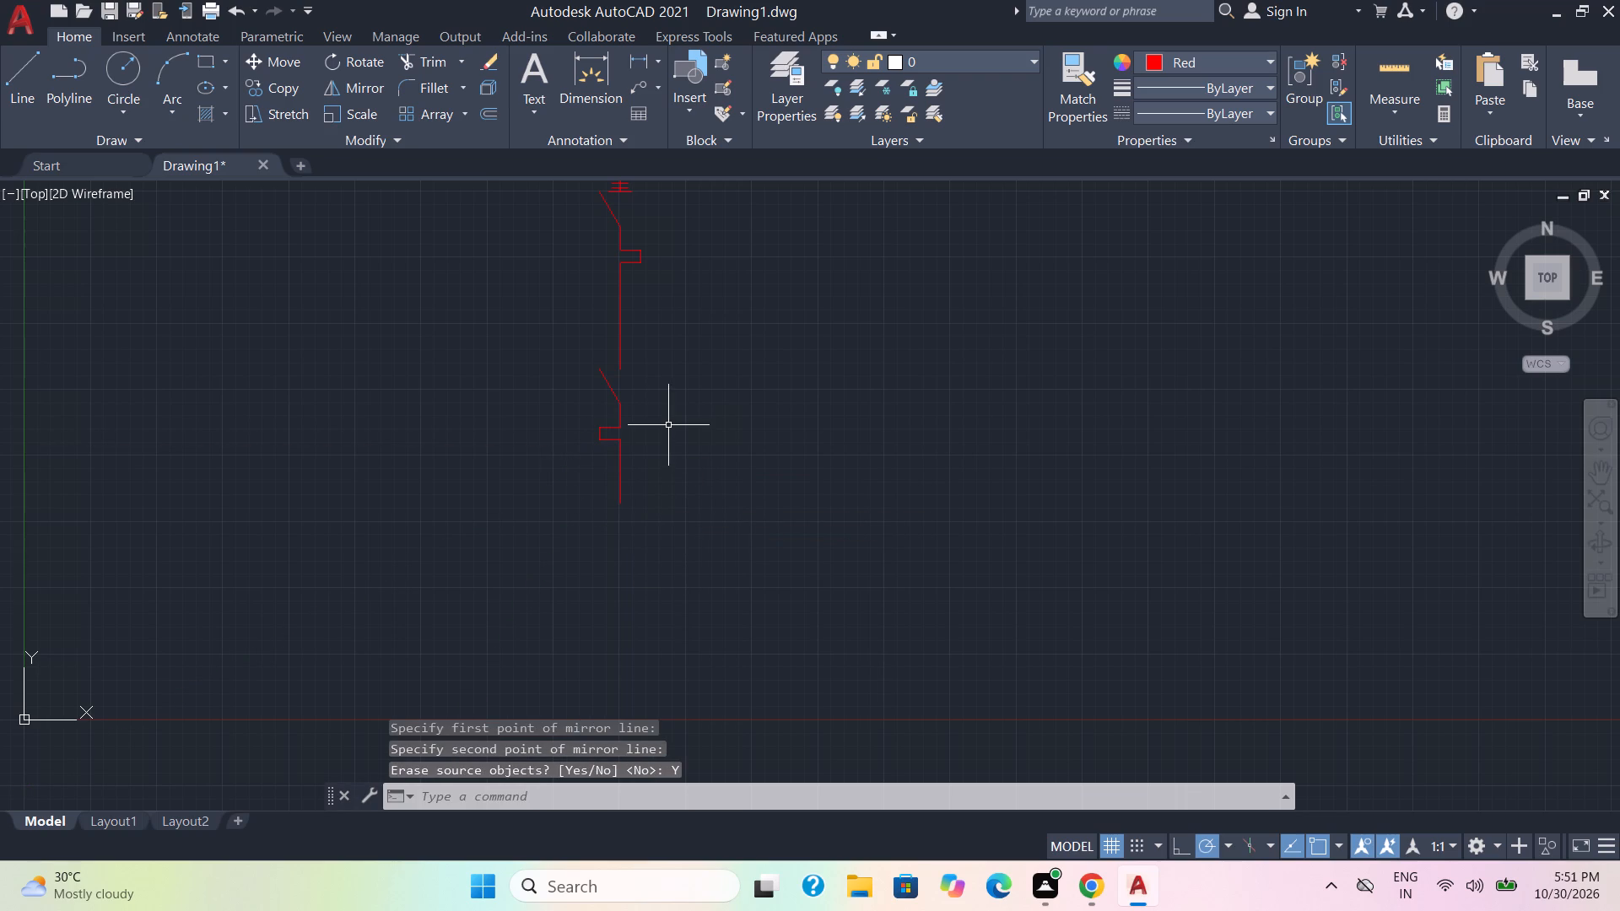
# Copy the complete red symbol column horizontally to the right twice, about 2 mm and about 3 mm from the original.
pyautogui.scroll(-1, 672, 379)
pyautogui.moveTo(699, 388); pyautogui.dragTo(697, 484, button='middle')
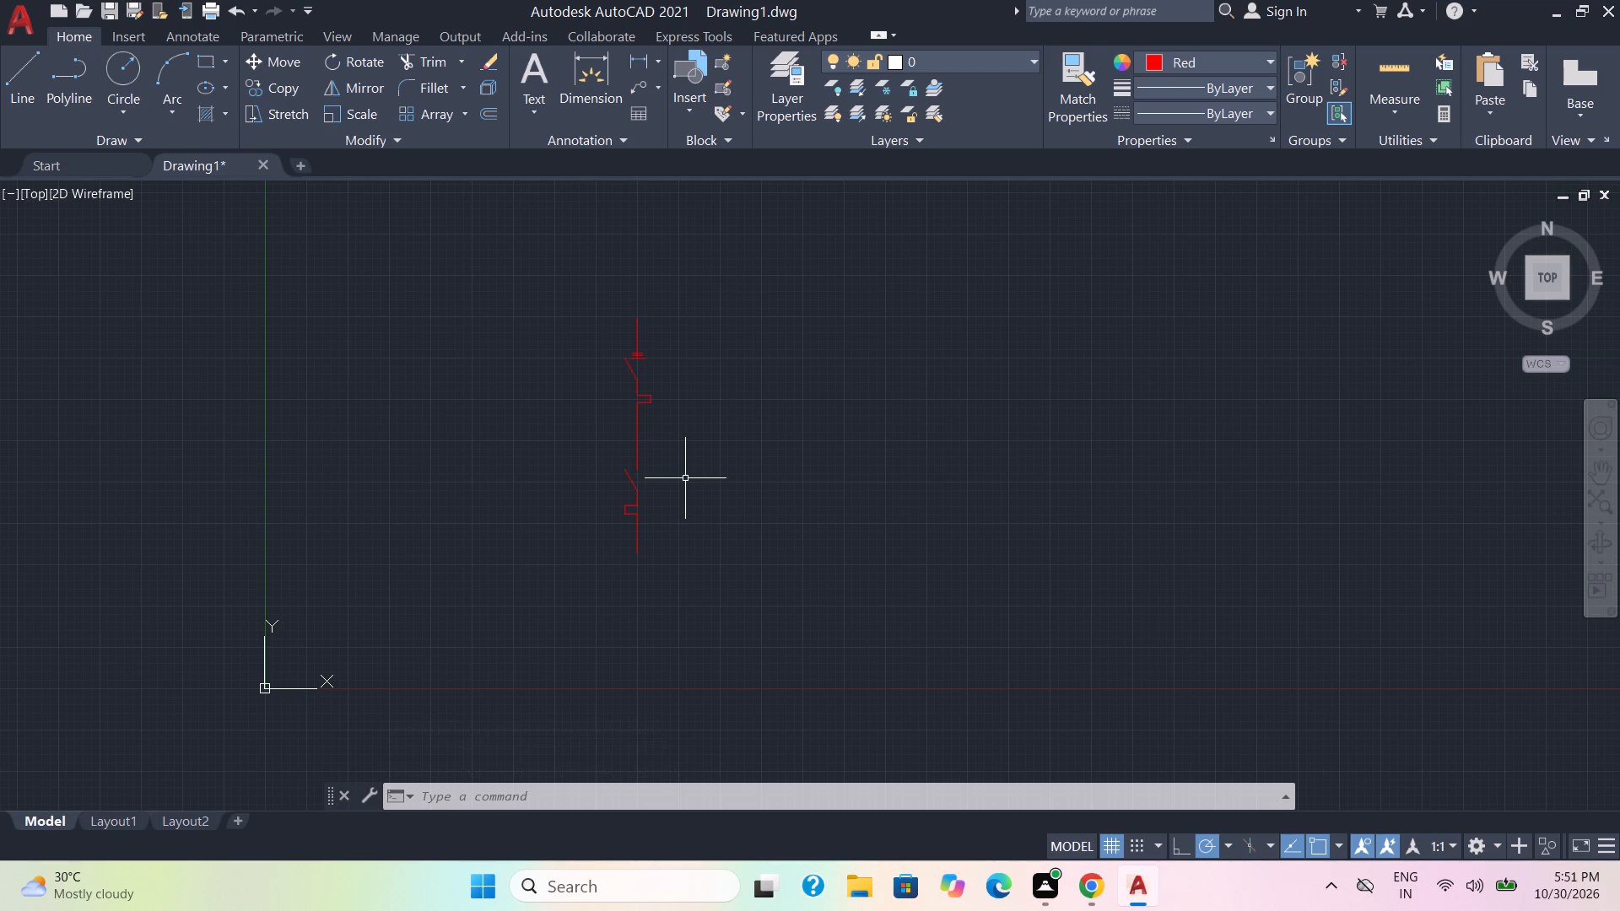
pyautogui.click(690, 551)
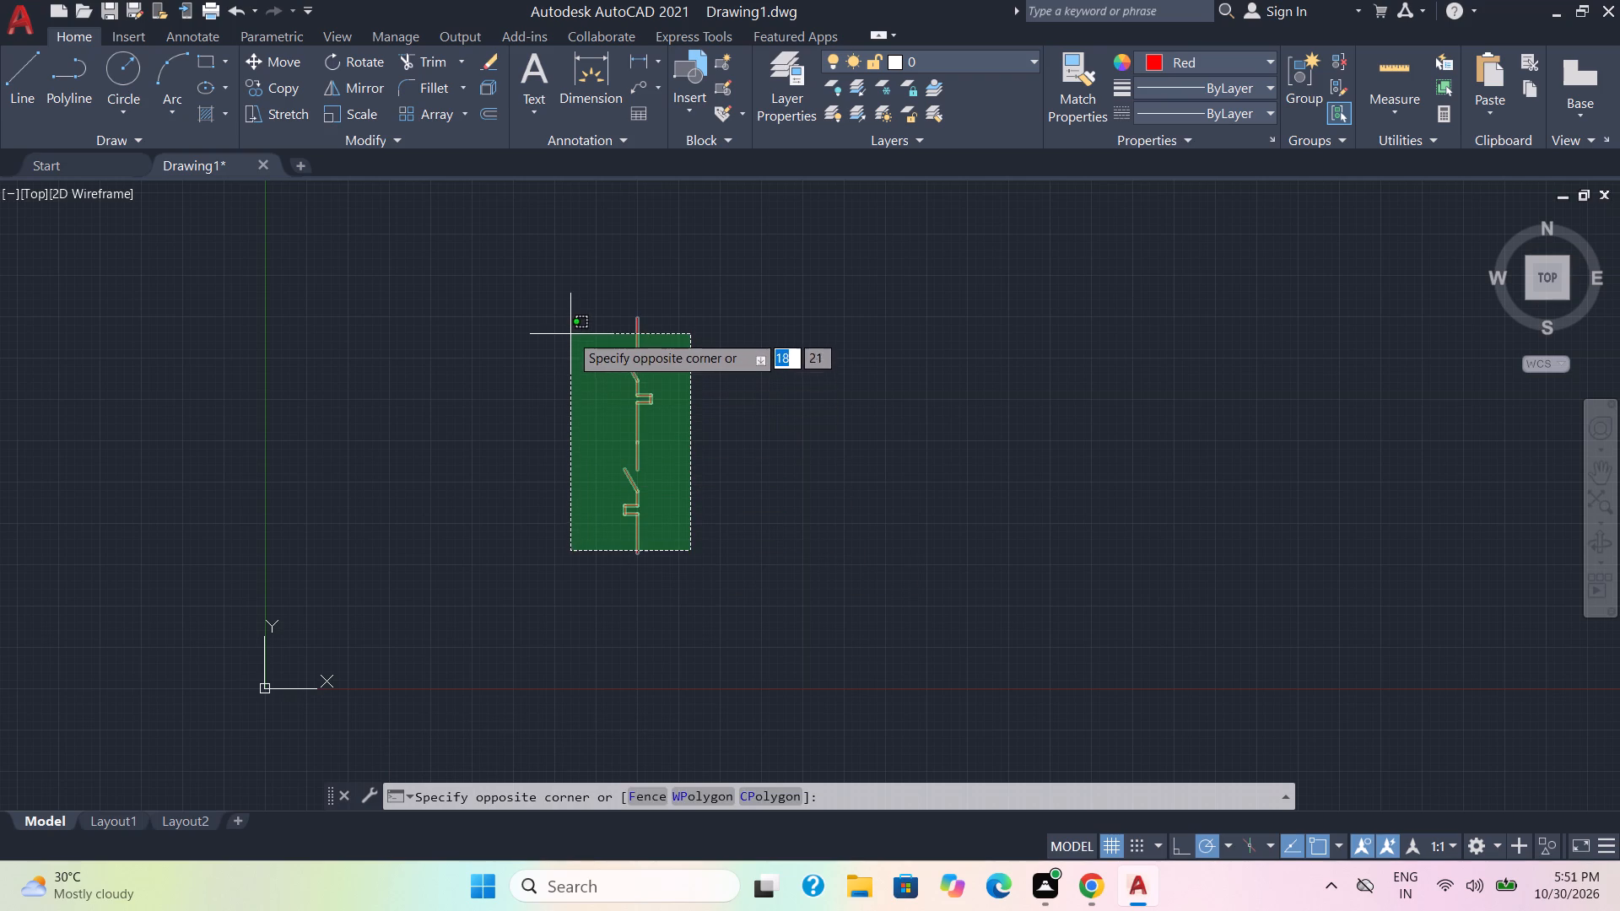
pyautogui.click(570, 334)
pyautogui.click(275, 88)
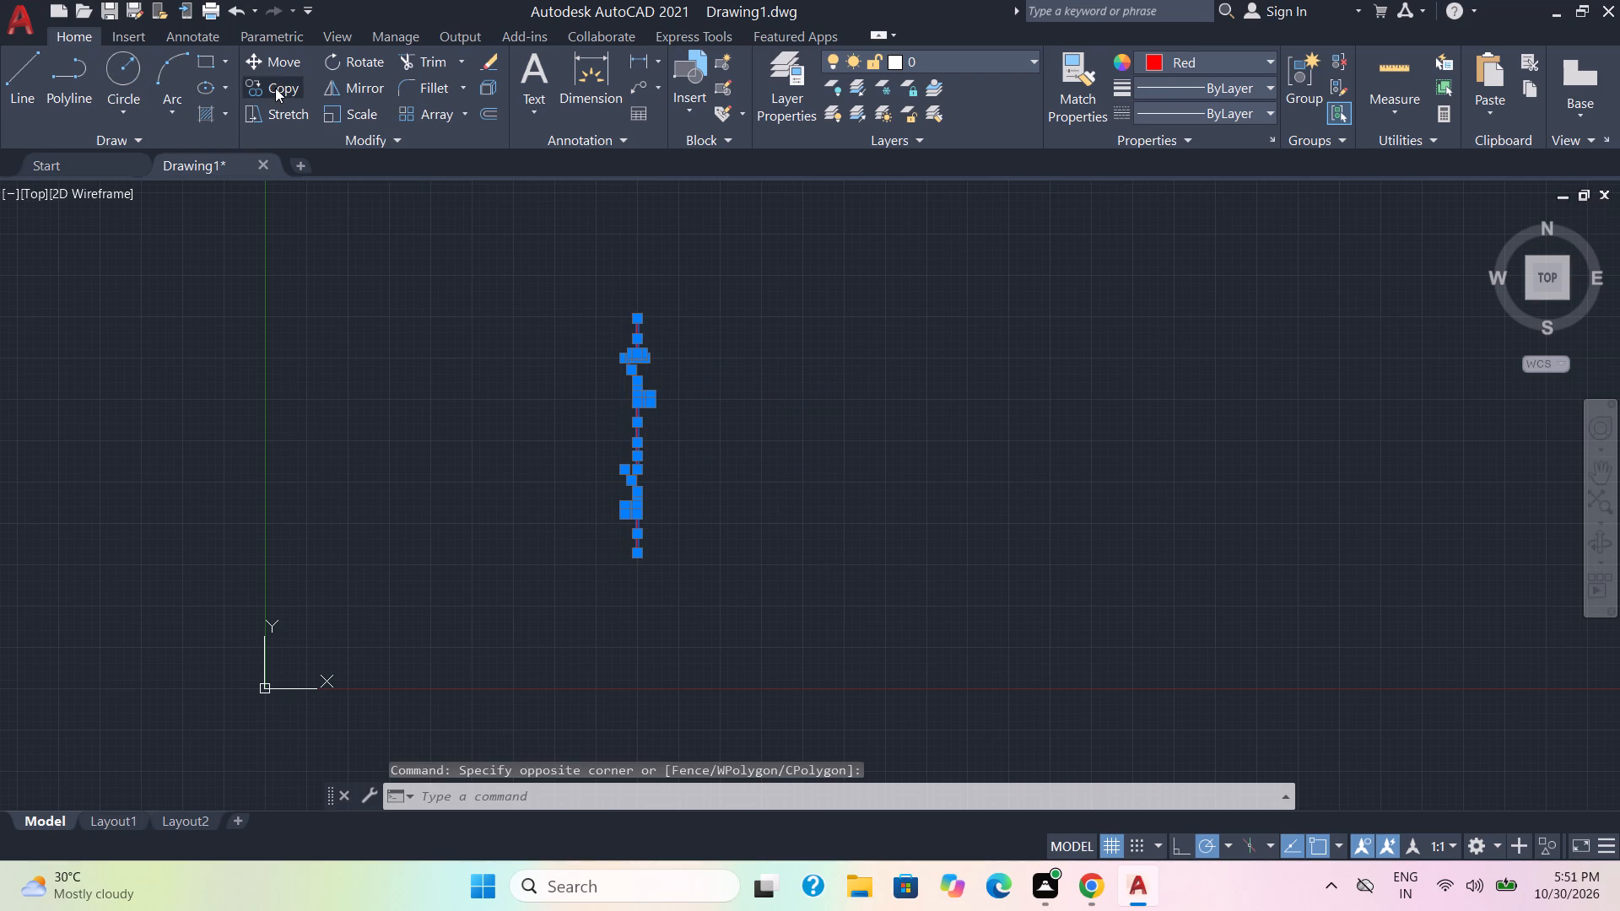
pyautogui.scroll(1, 722, 359)
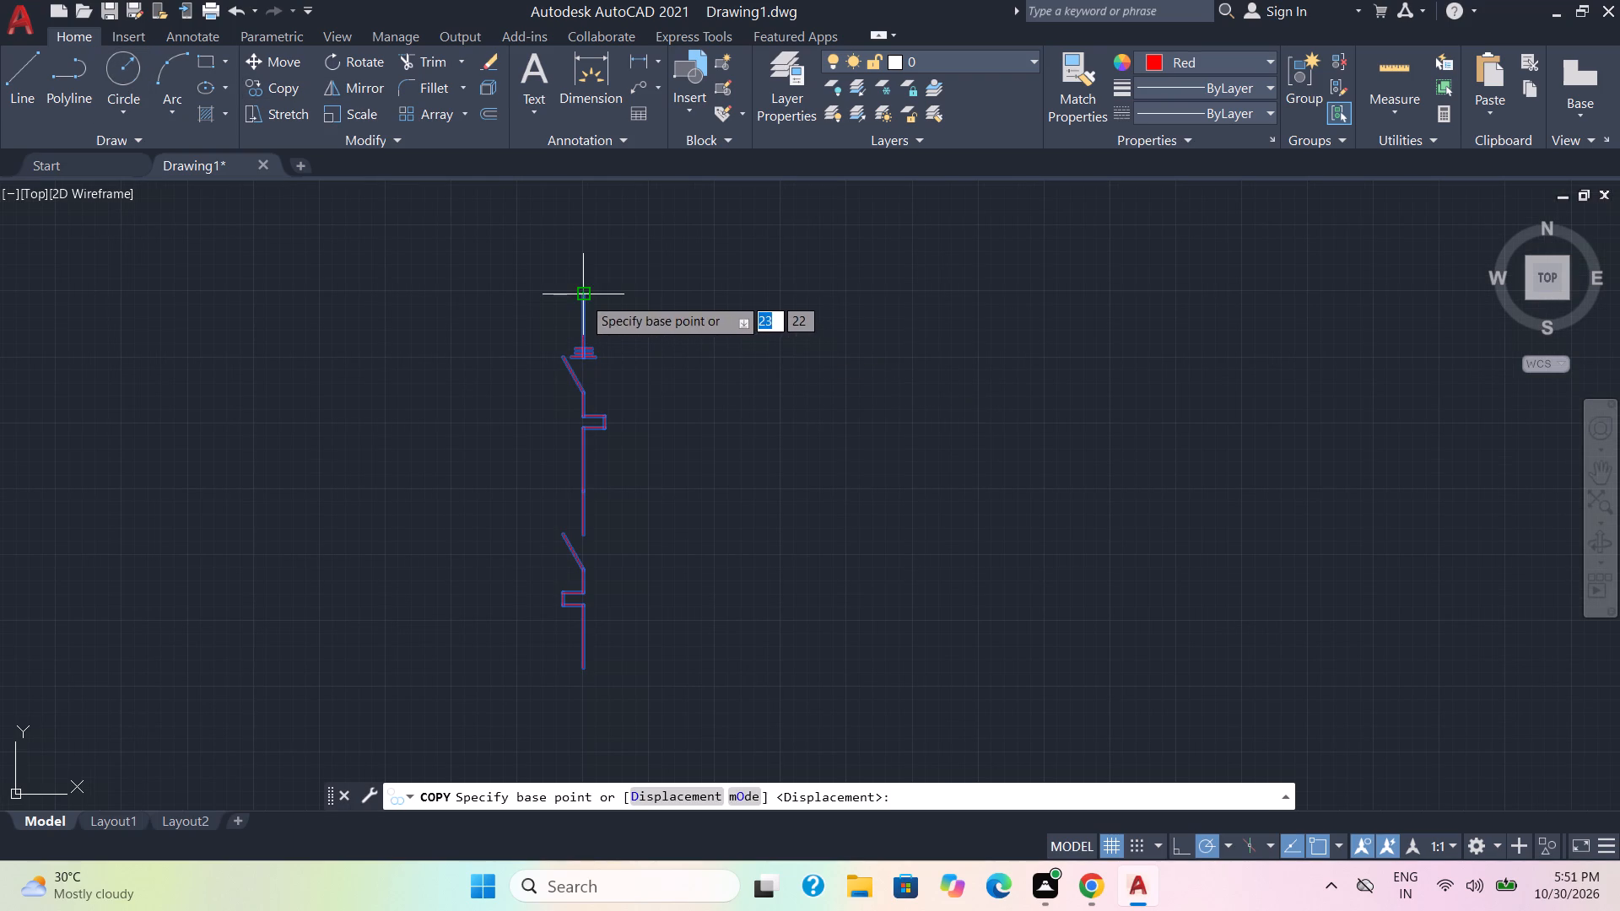
pyautogui.click(583, 297)
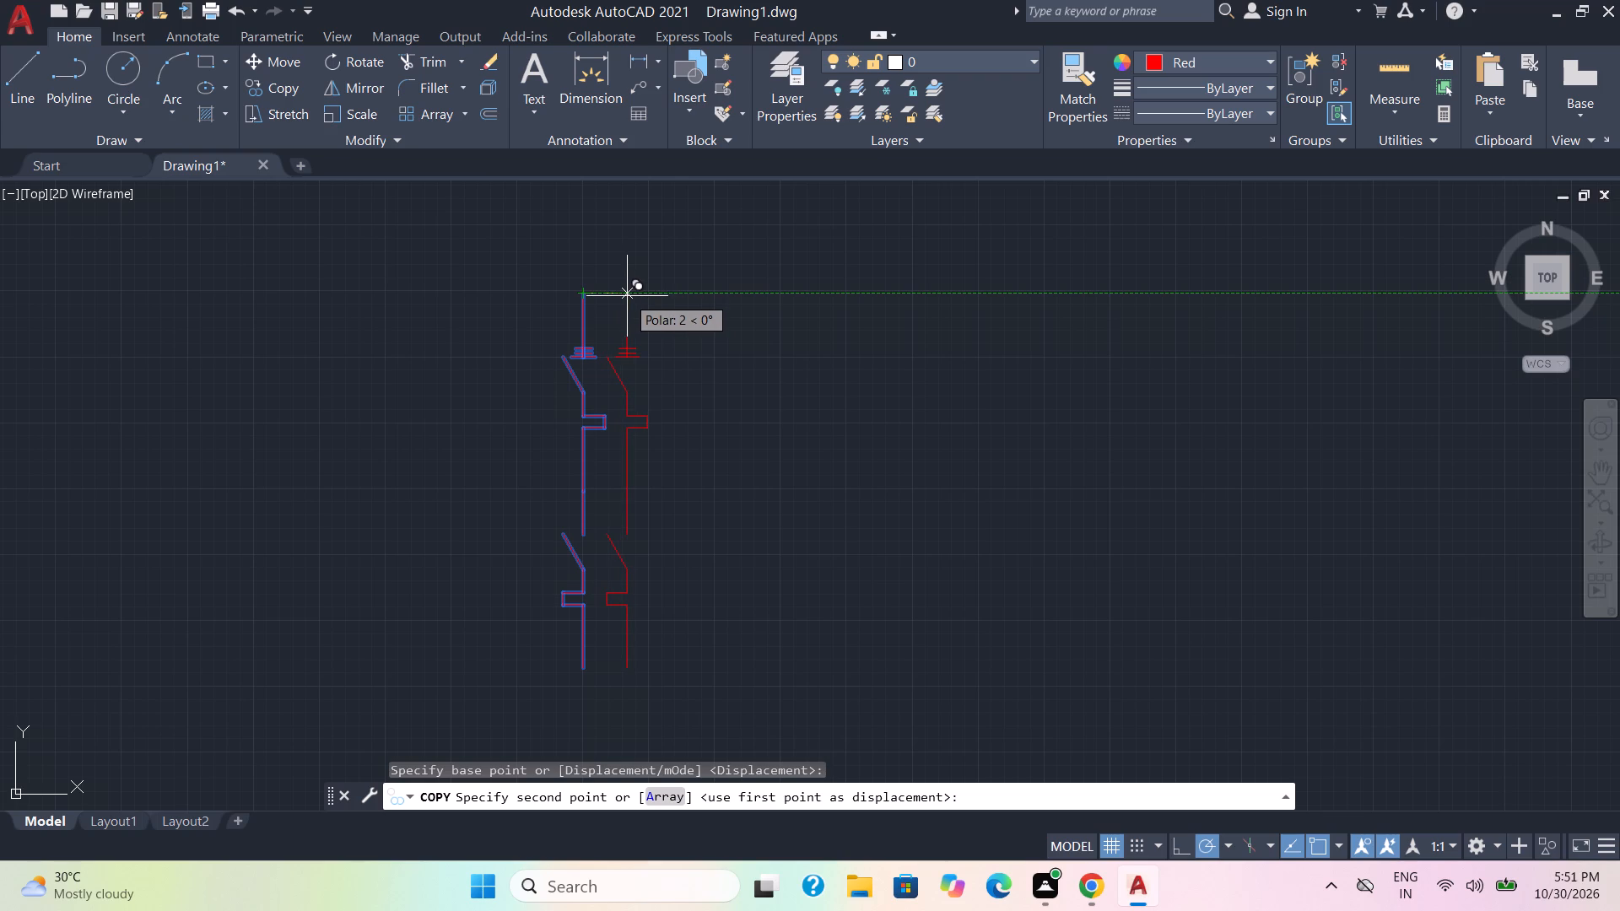
pyautogui.click(627, 296)
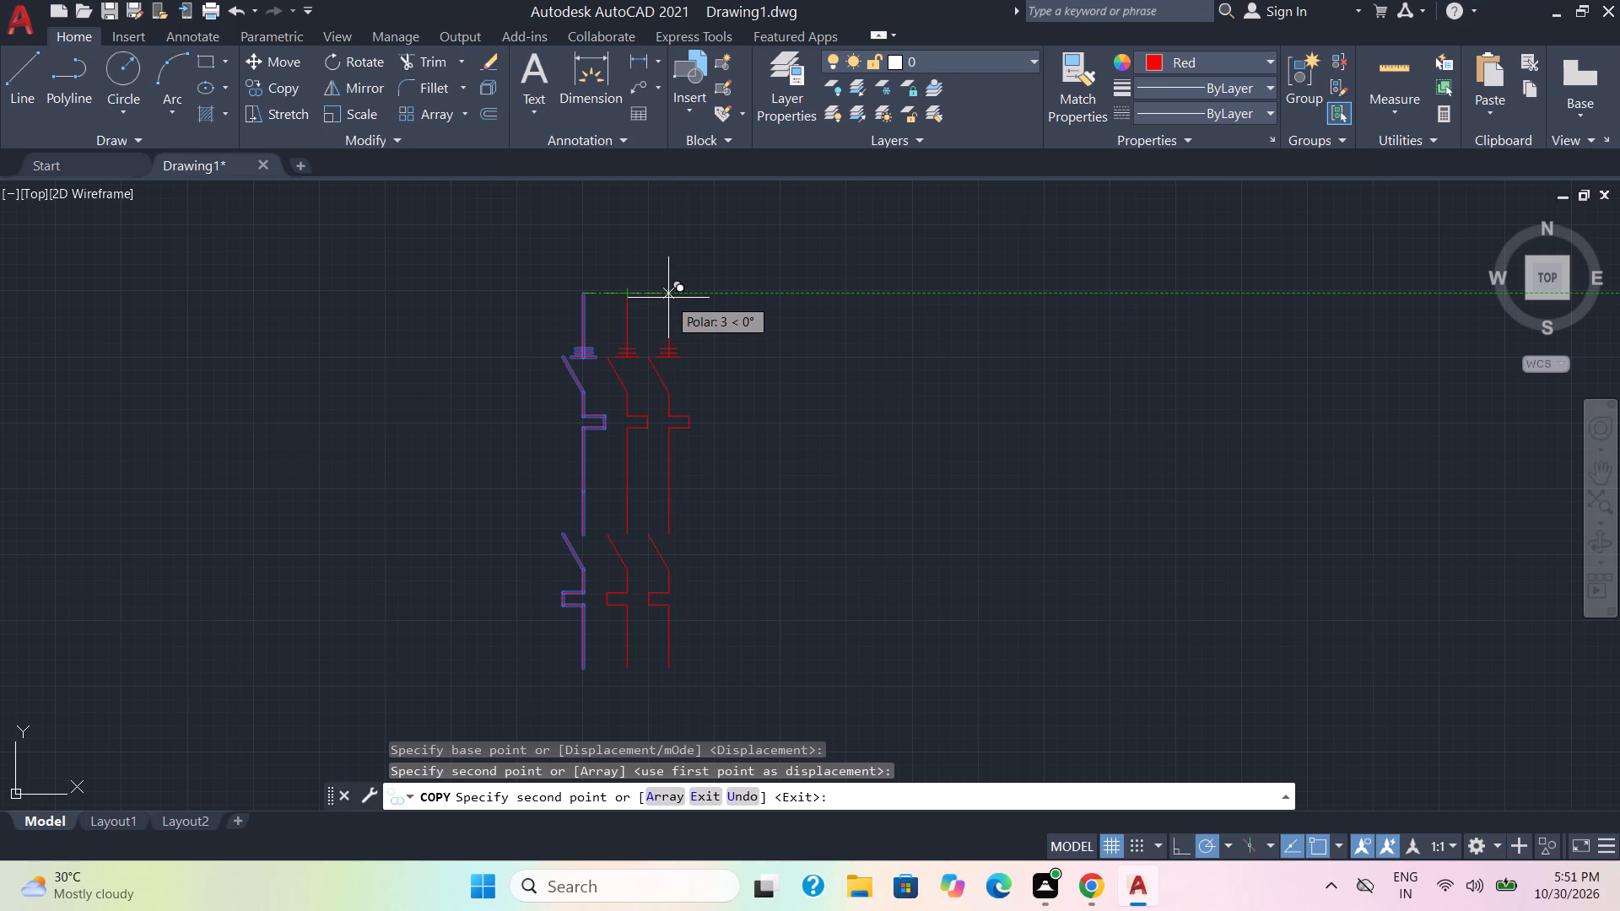
pyautogui.click(668, 298)
pyautogui.press('Escape')
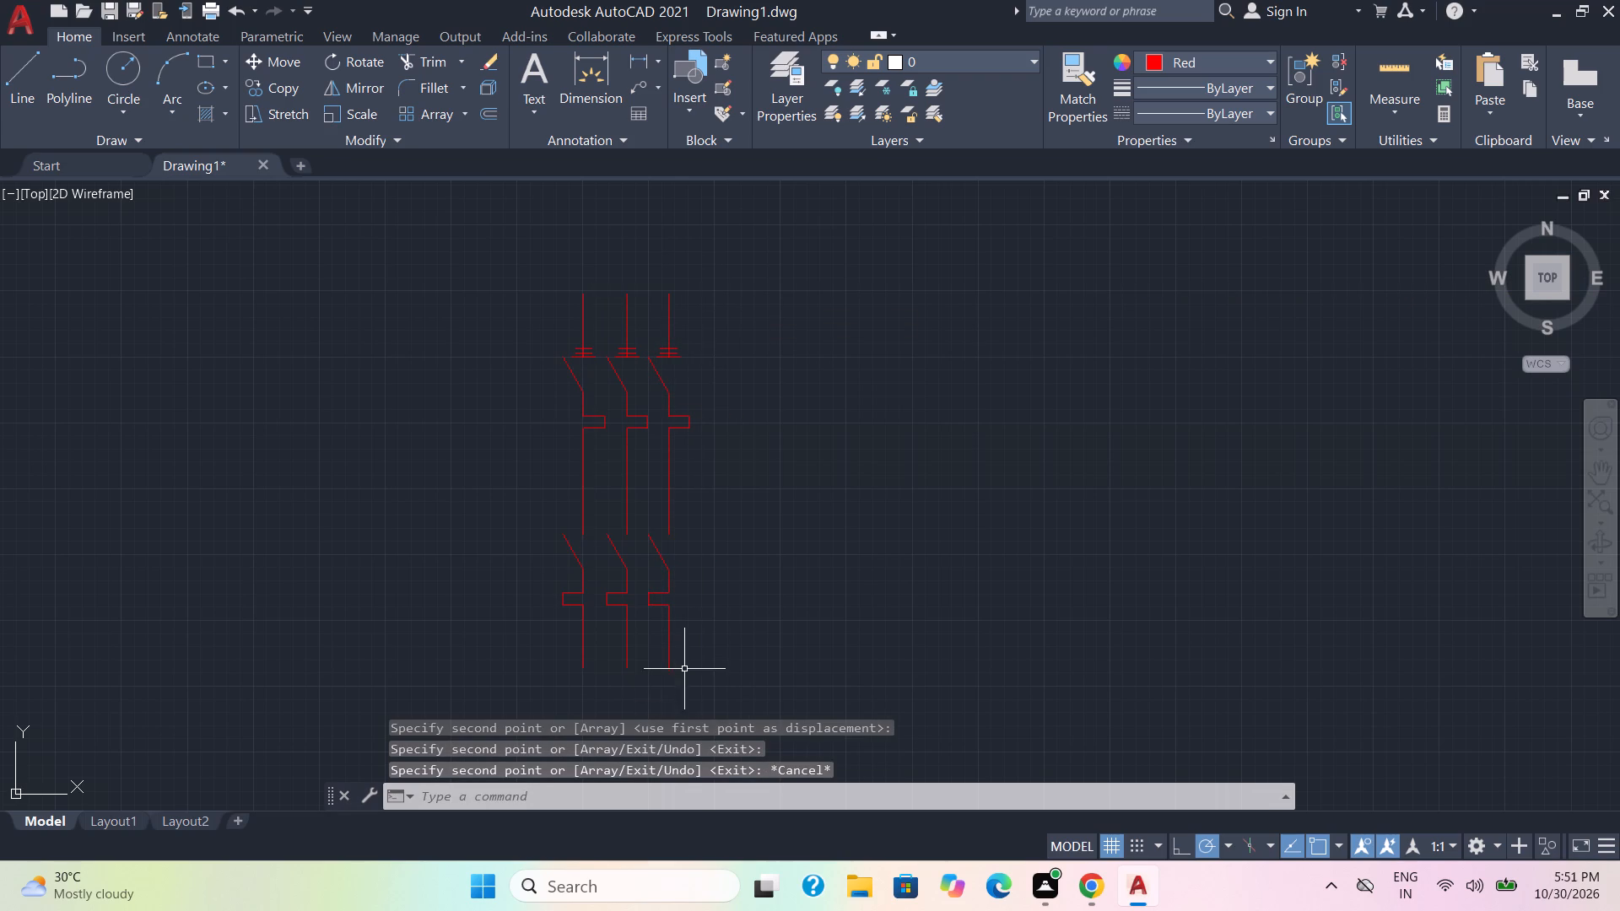
# Change the middle symbol column's colour to yellow, including its lower rectangular bump.
pyautogui.click(636, 671)
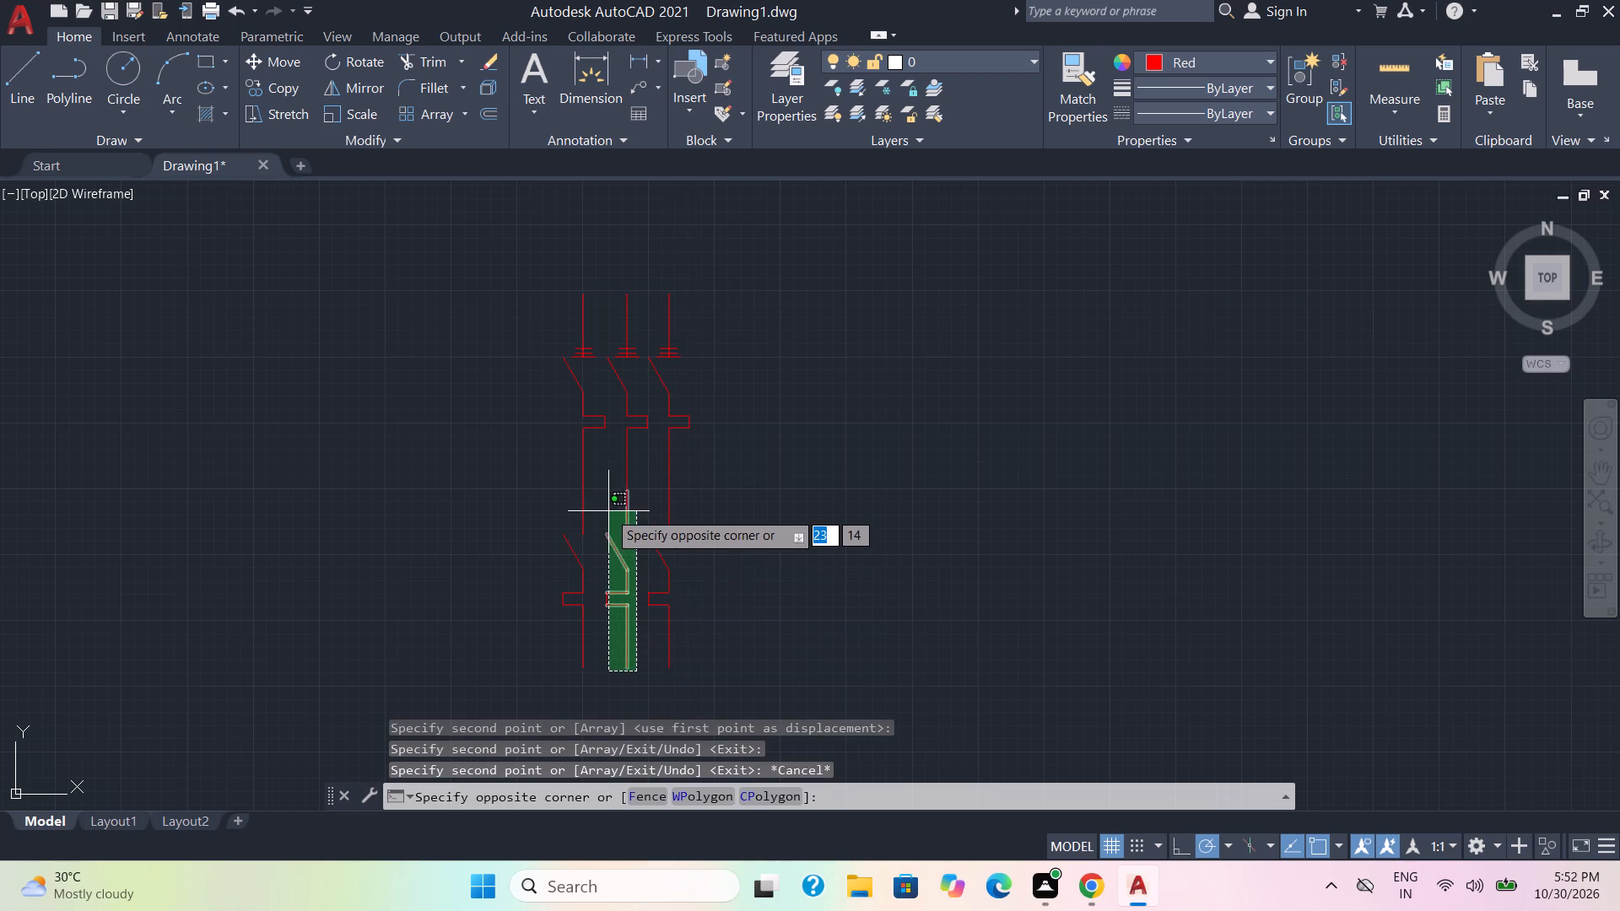
pyautogui.click(618, 325)
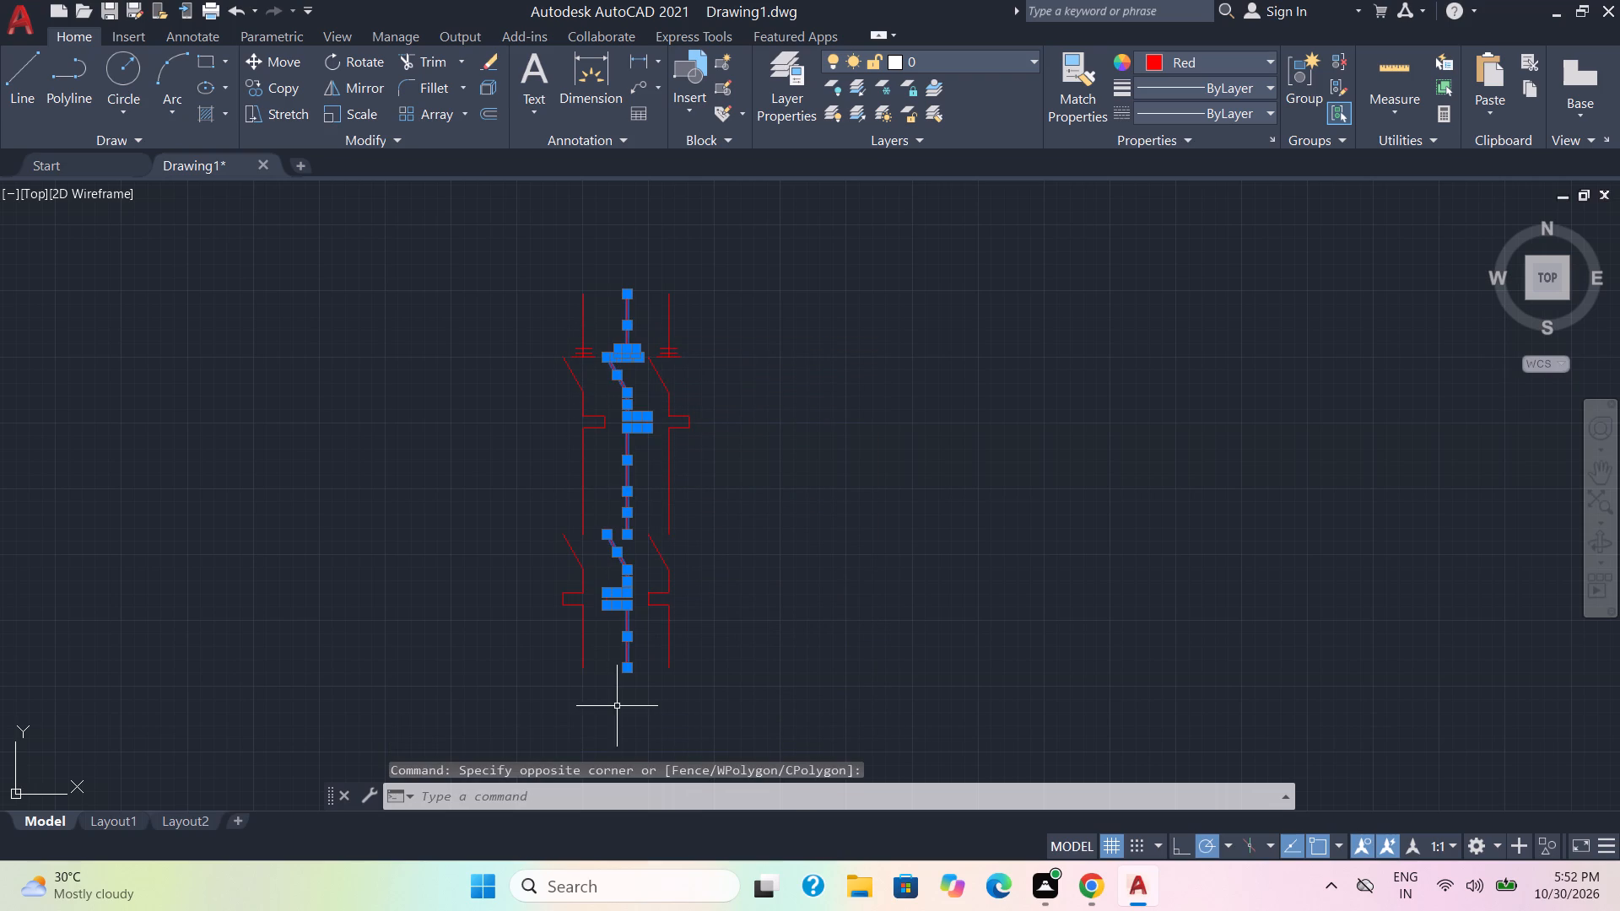
pyautogui.click(607, 628)
pyautogui.click(599, 575)
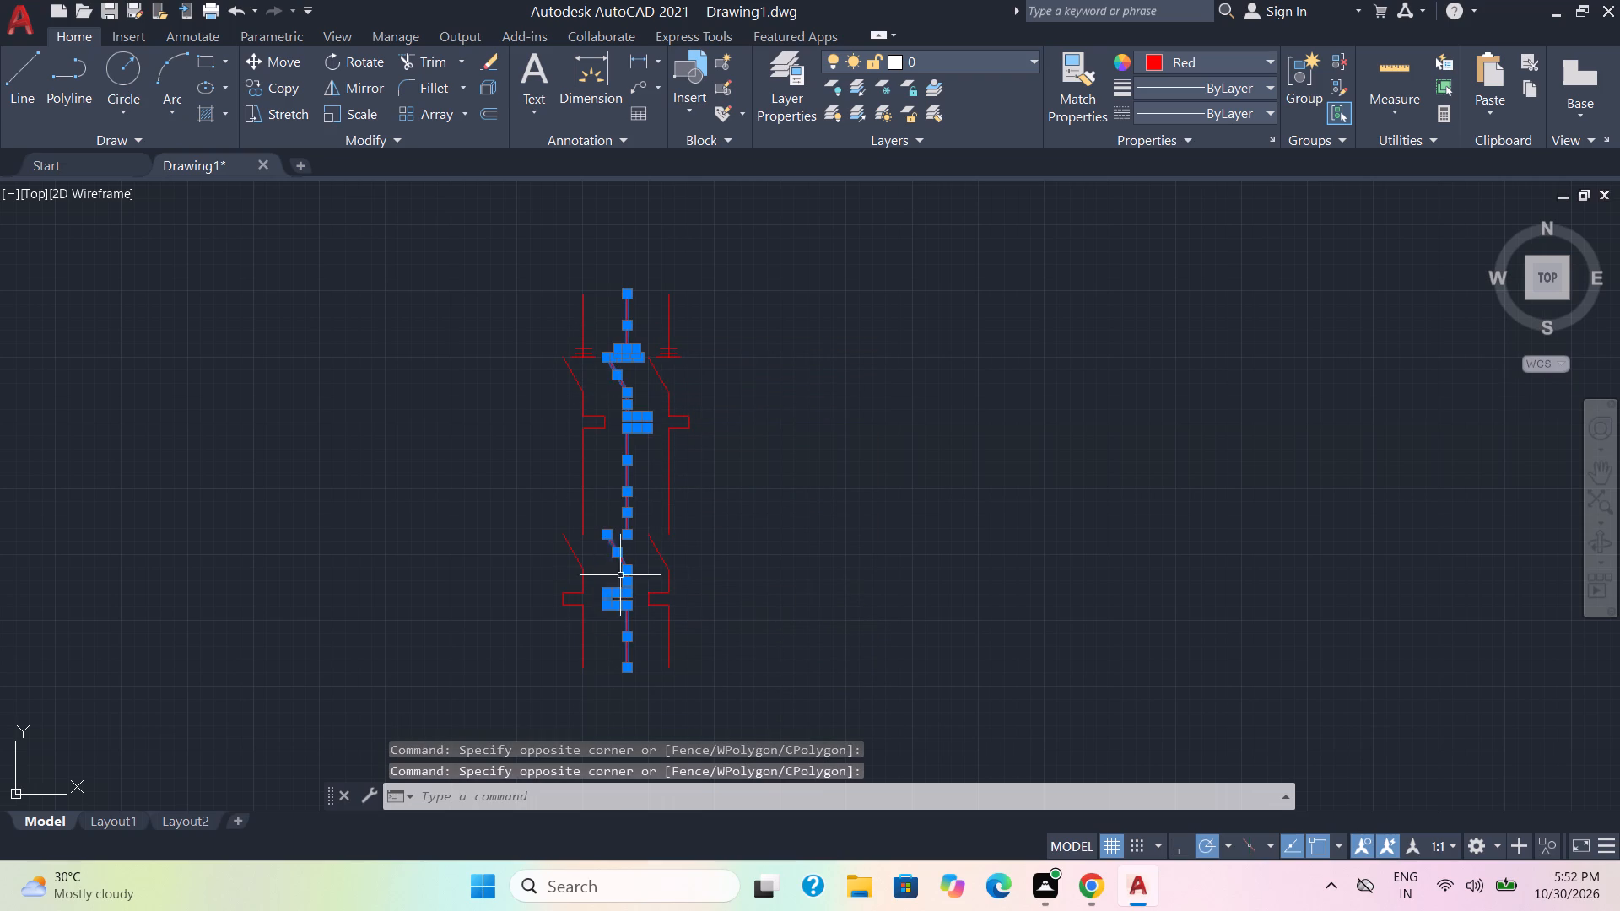
pyautogui.click(1261, 65)
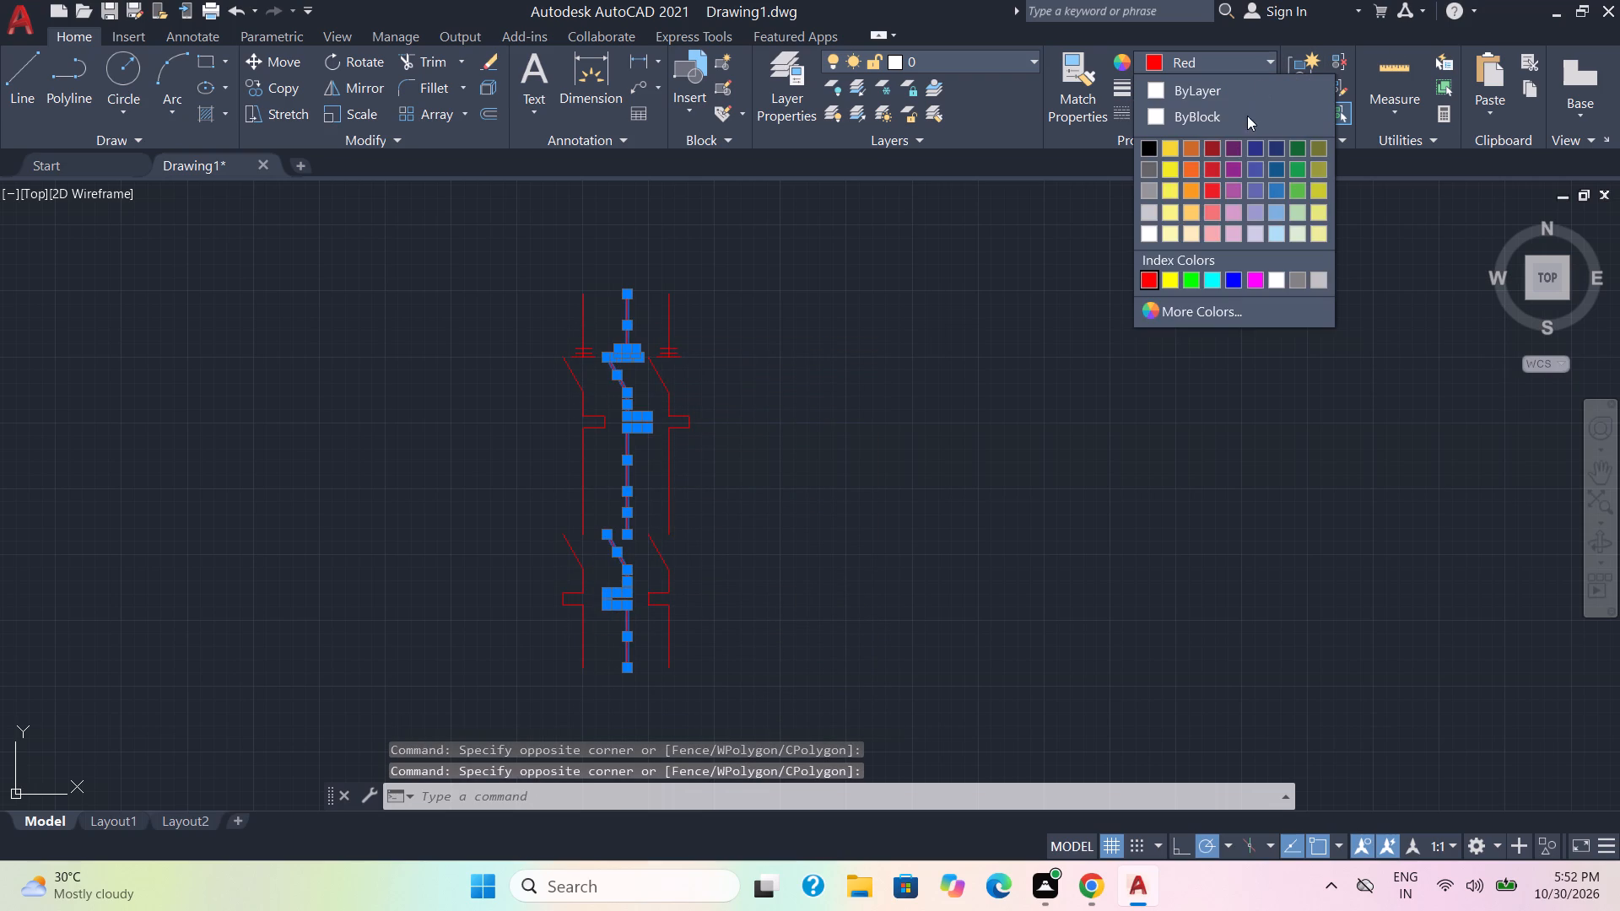
pyautogui.click(1172, 276)
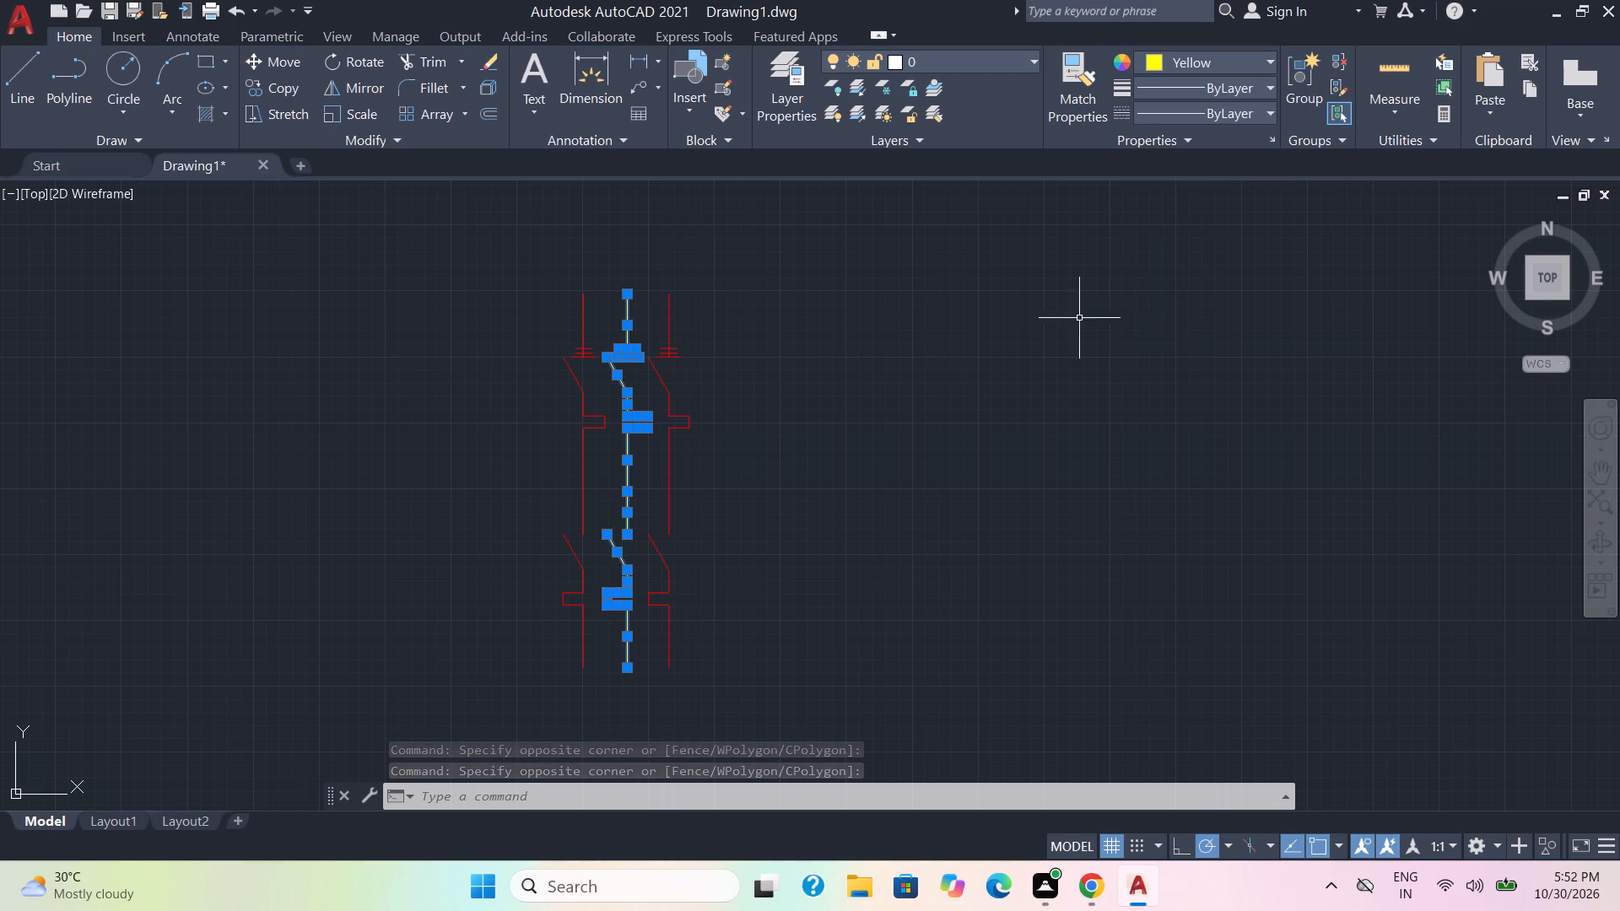
pyautogui.press('Escape')
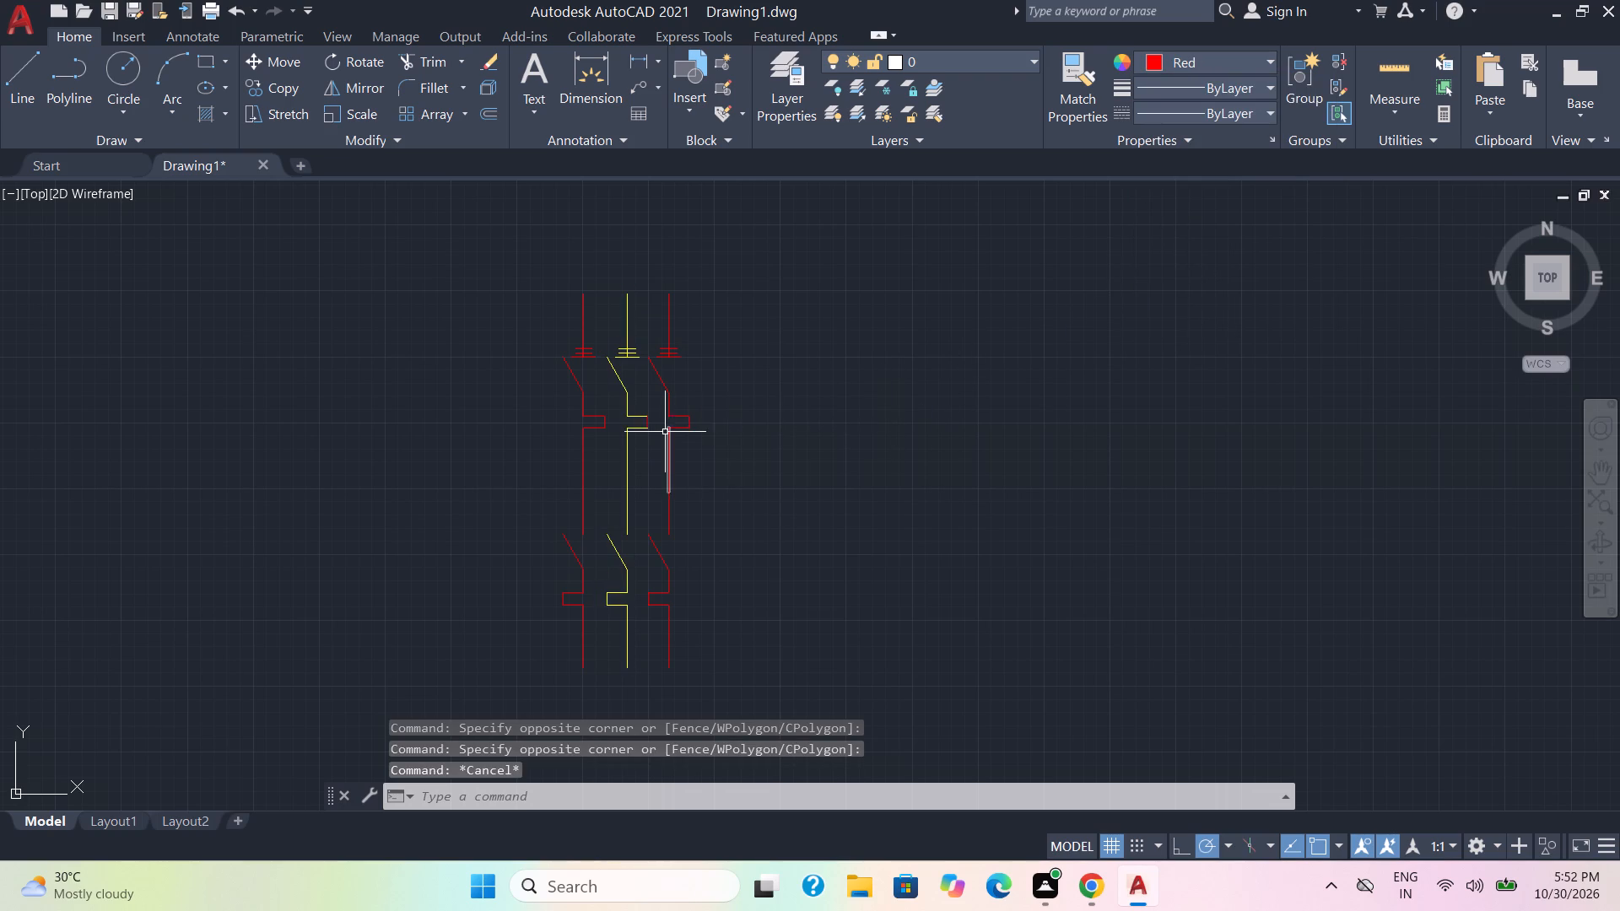
# Change the middle column's upper rectangular bump, including its short closing side, to yellow.
pyautogui.click(658, 433)
pyautogui.click(639, 399)
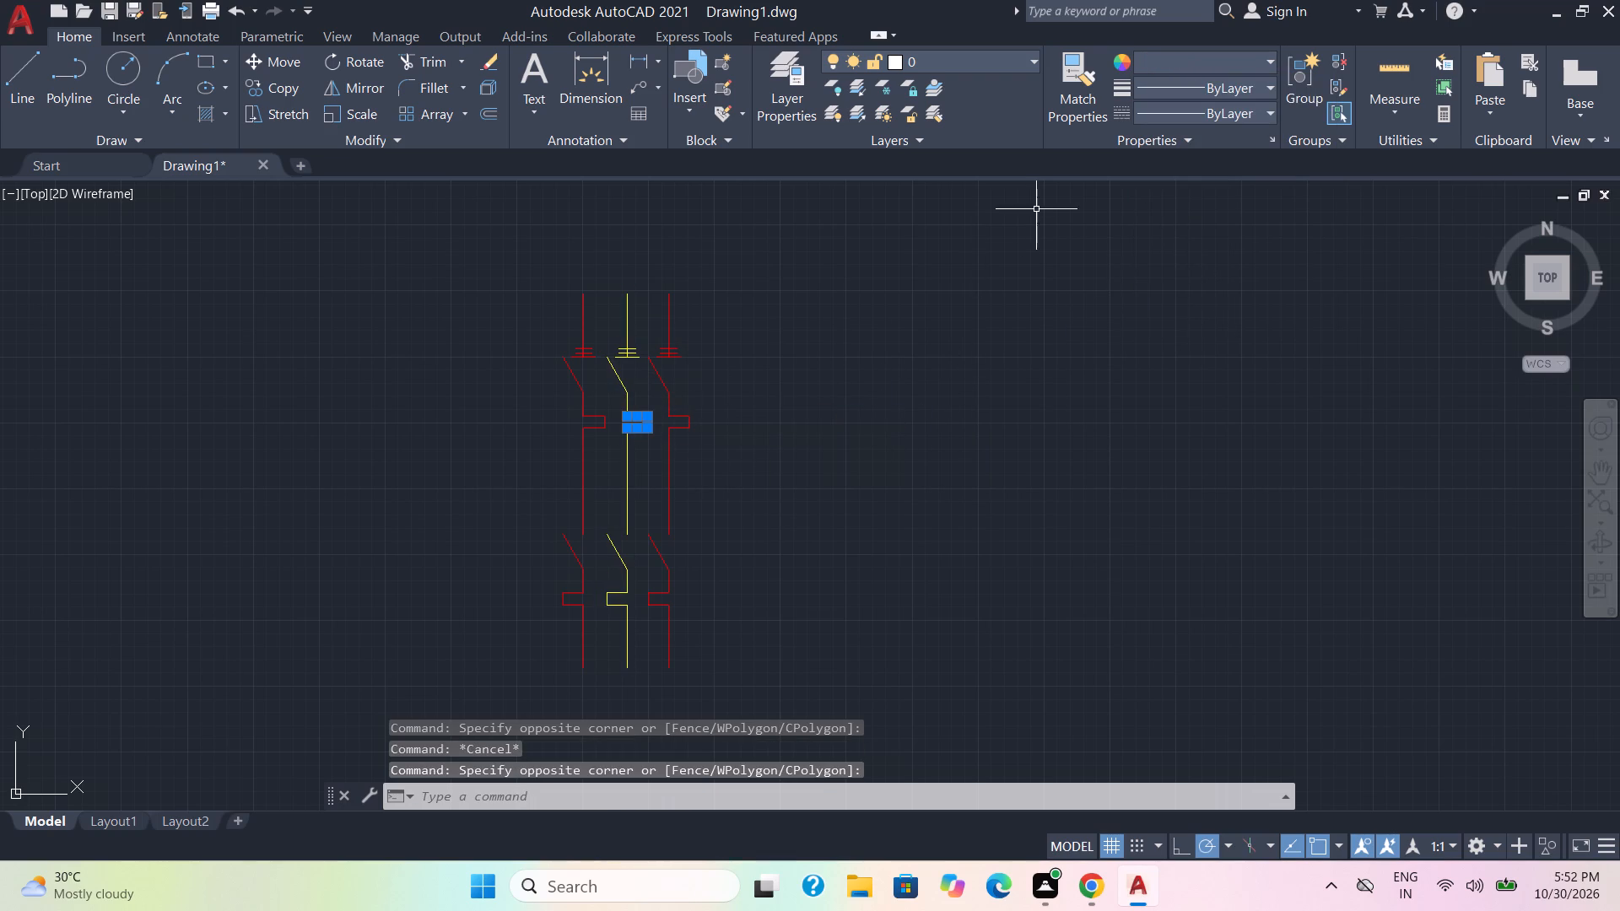
pyautogui.click(1223, 64)
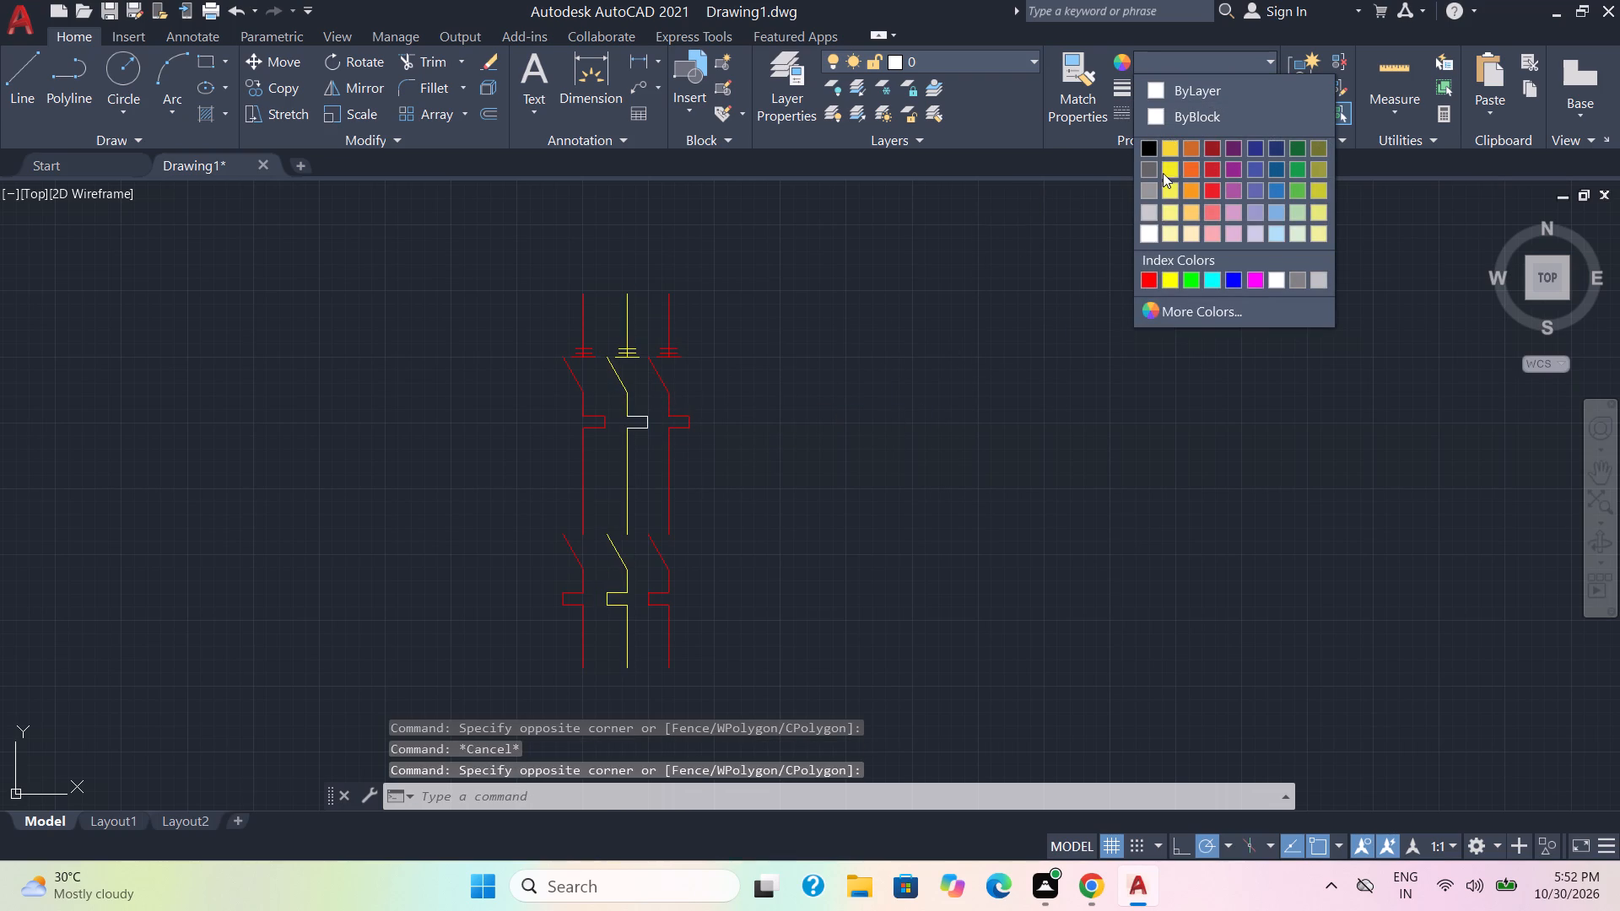
pyautogui.click(1169, 281)
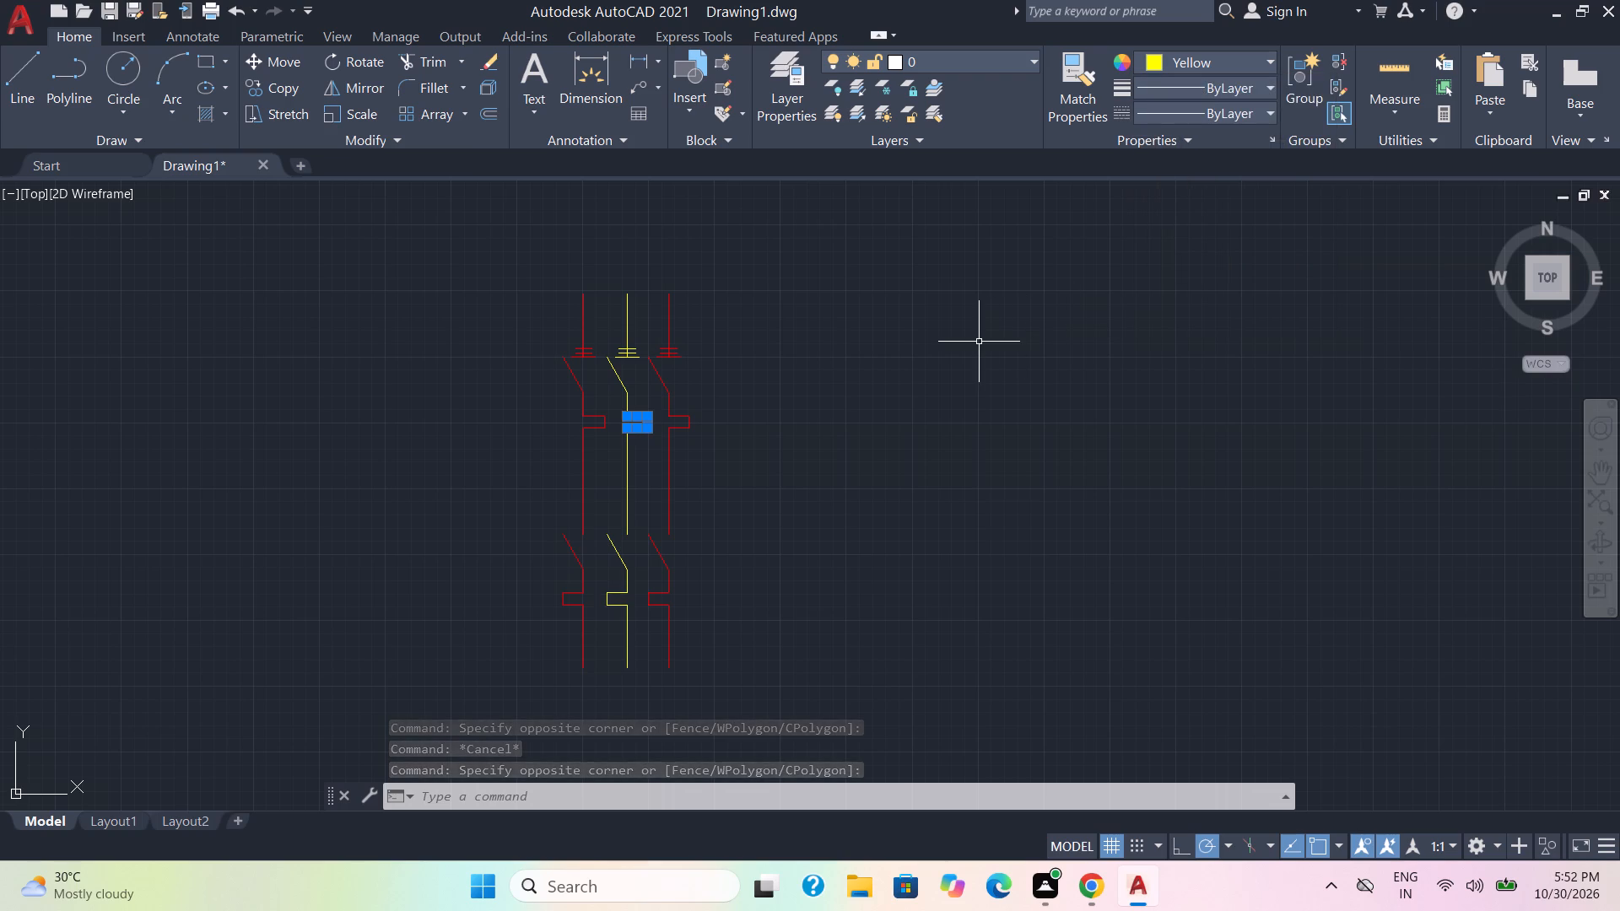
pyautogui.press('Escape')
# Save the drawing as Power Wiring Diagram in the Internship\Drawings folder on drive D.
pyautogui.hotkey('ctrl', 's')
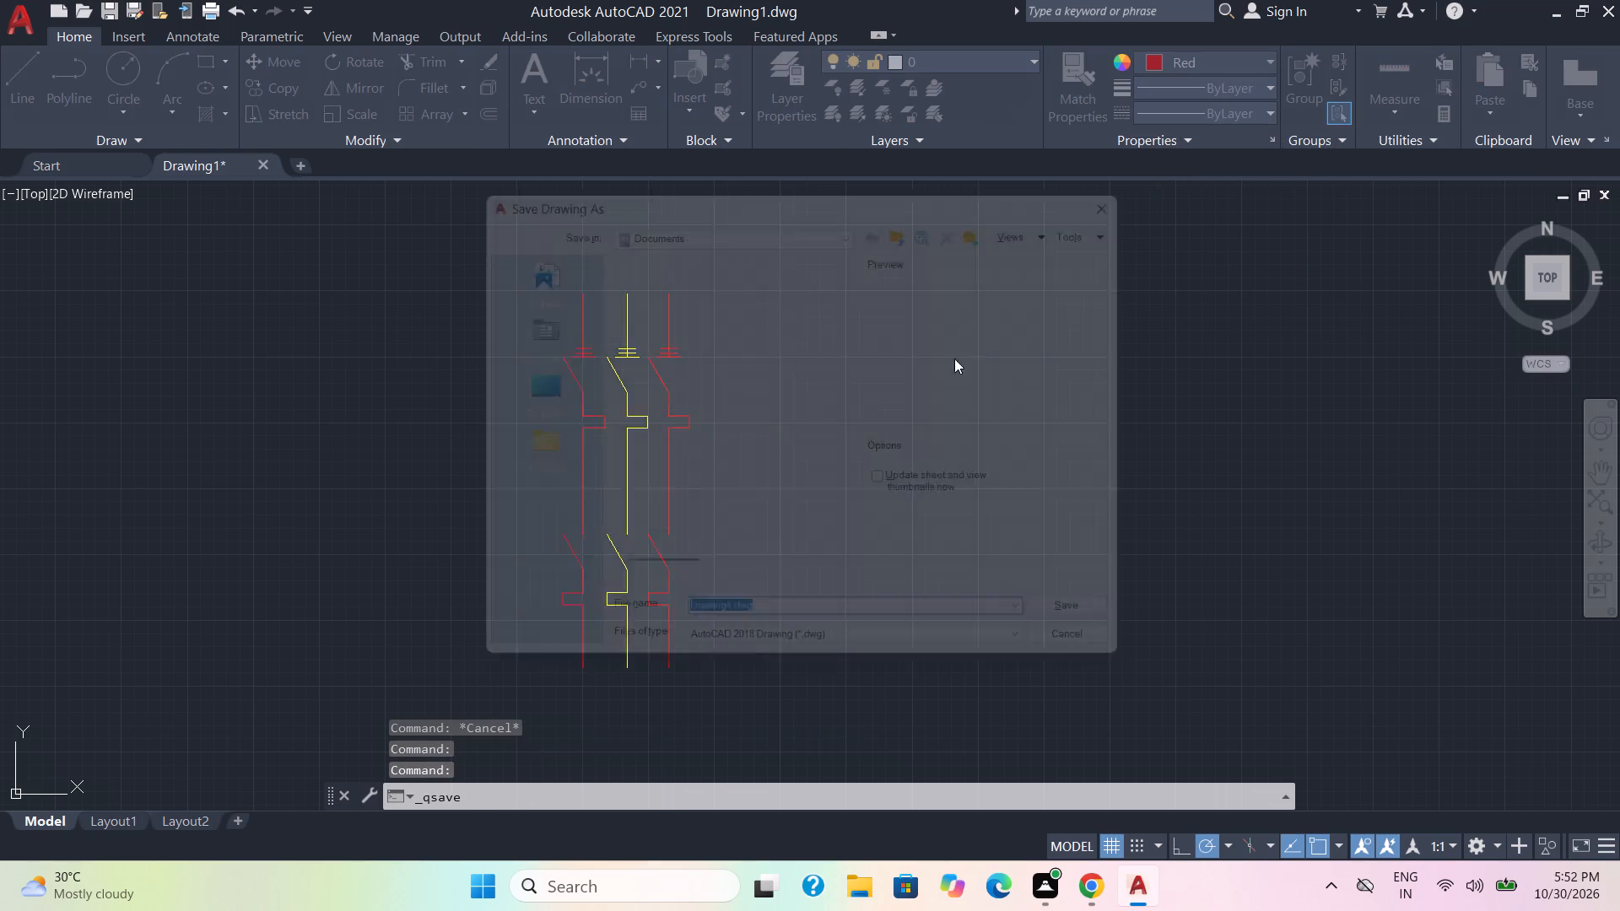
pyautogui.click(503, 381)
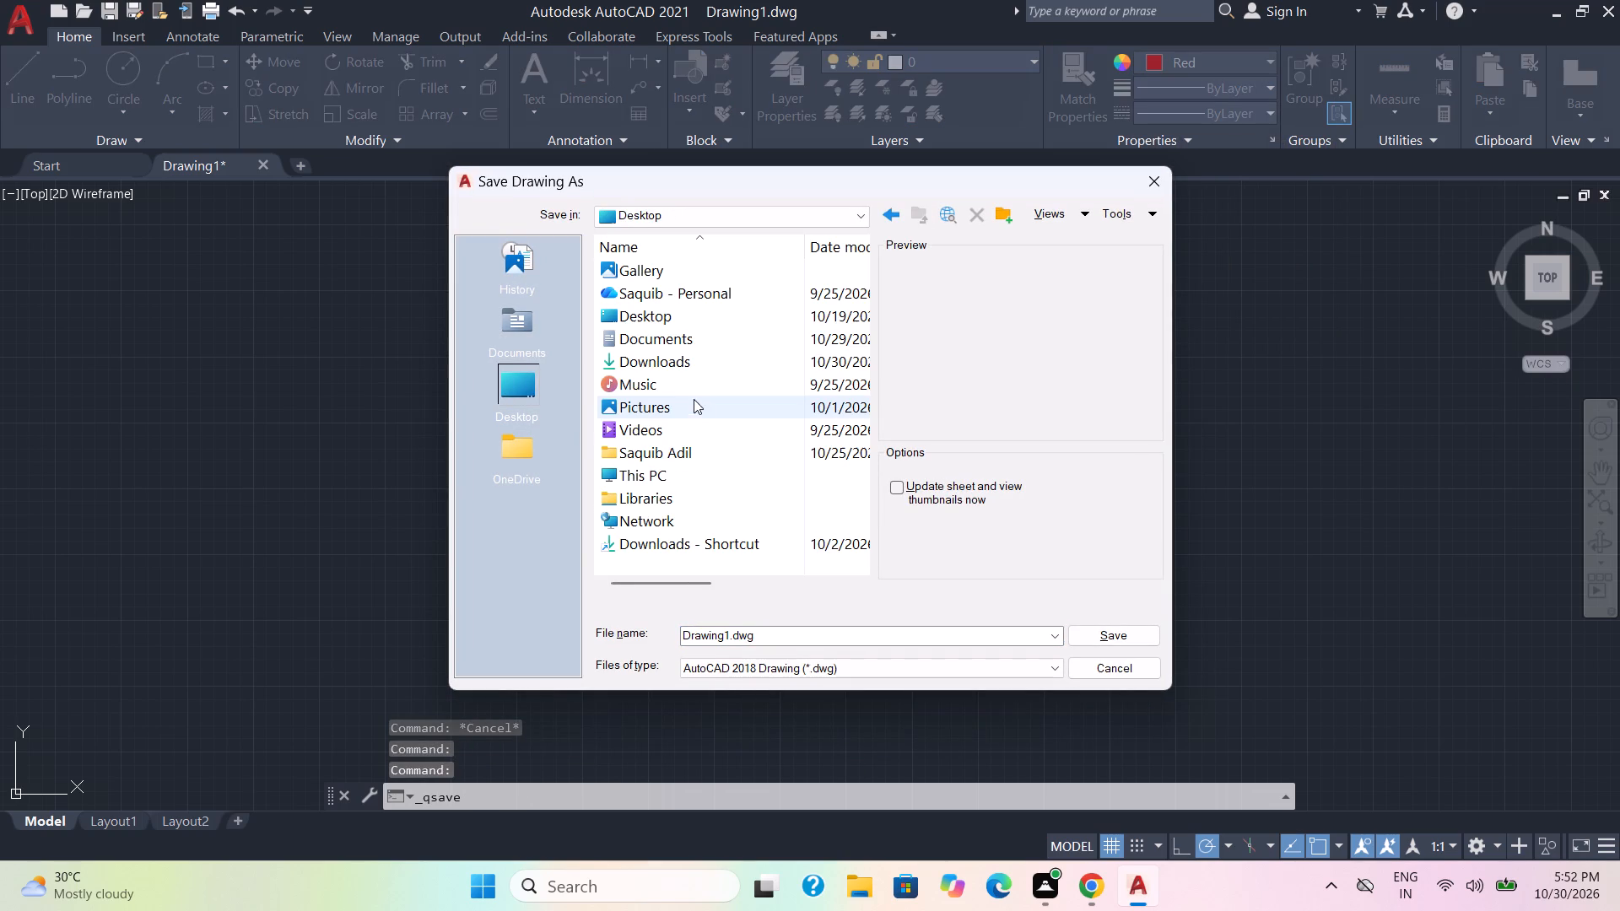
pyautogui.doubleClick(672, 472)
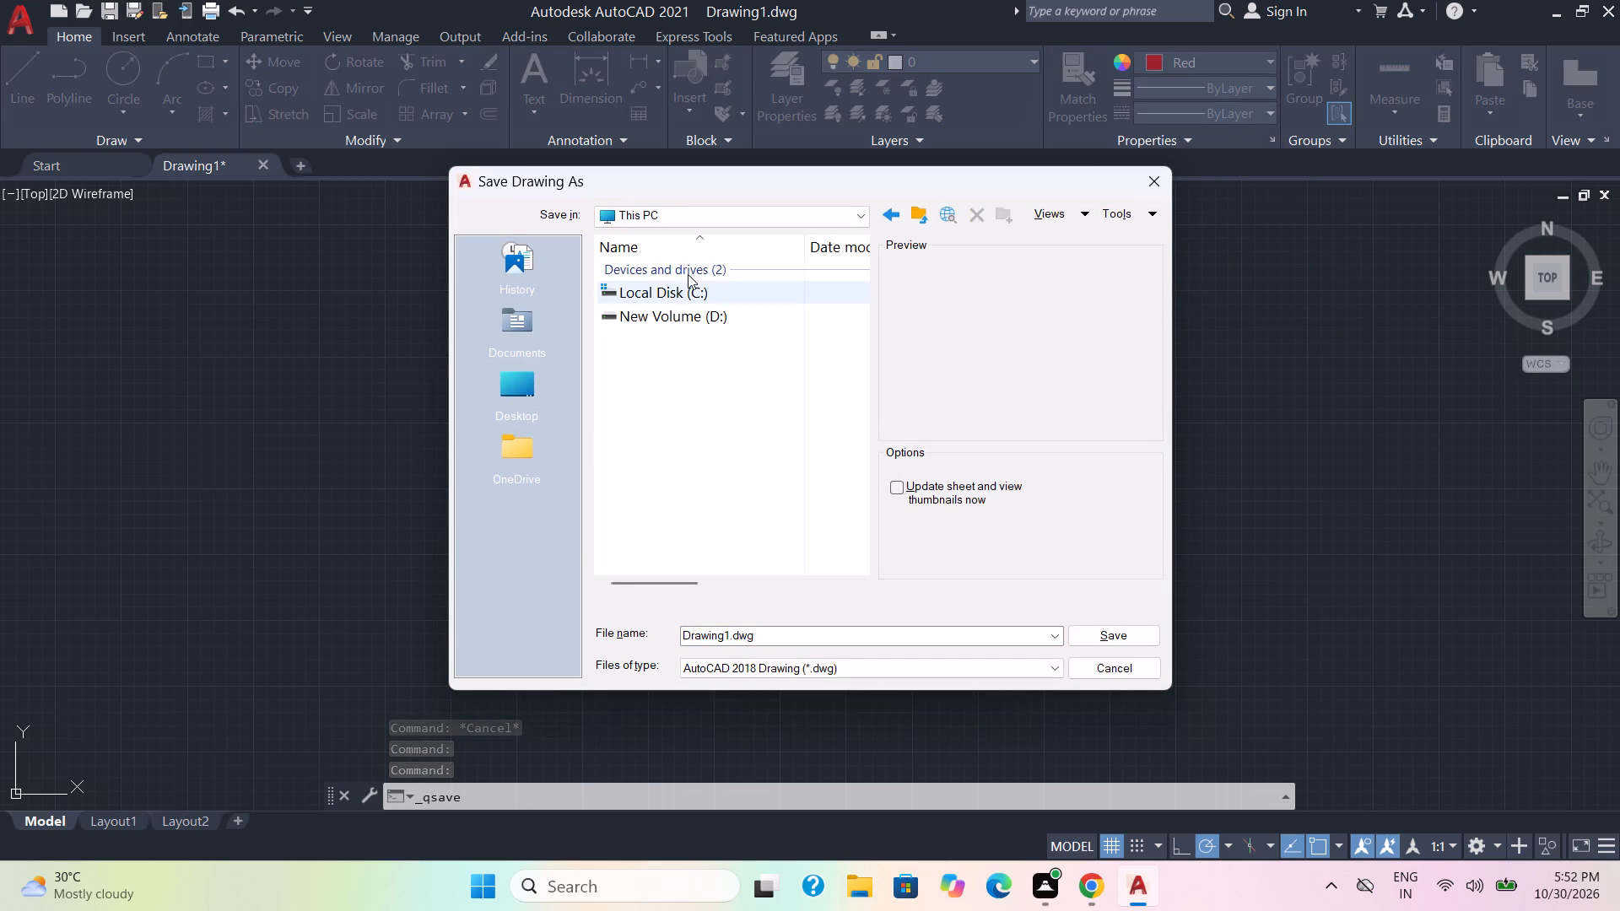
pyautogui.doubleClick(682, 315)
pyautogui.doubleClick(677, 273)
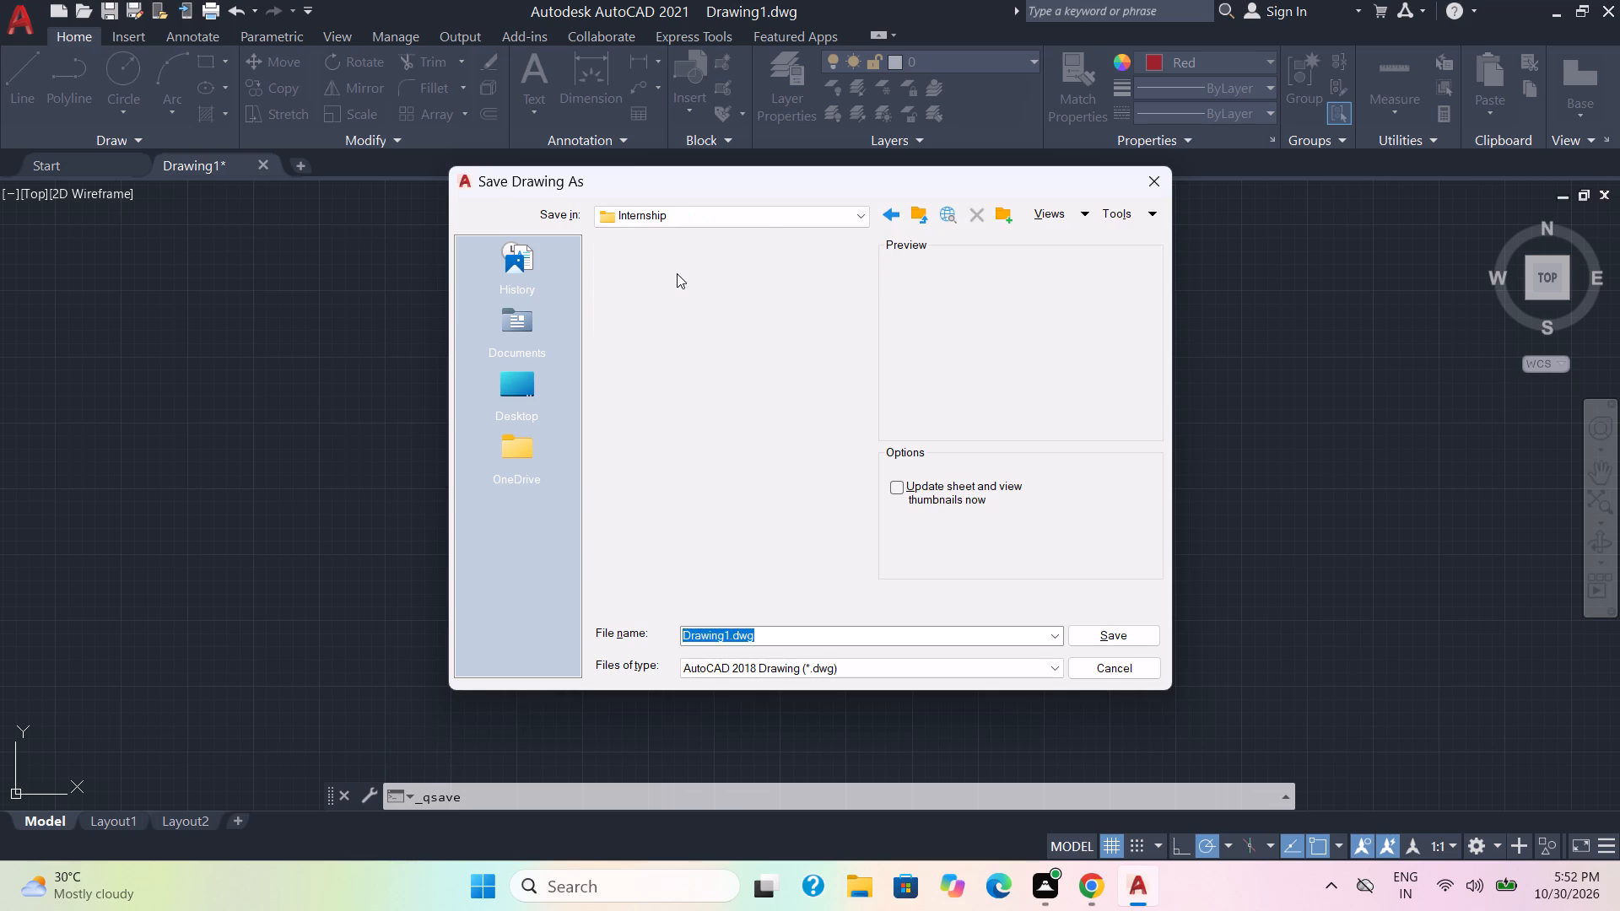
pyautogui.doubleClick(677, 273)
pyautogui.moveTo(777, 642); pyautogui.dragTo(652, 628)
pyautogui.hotkey('ctrl', 'v')
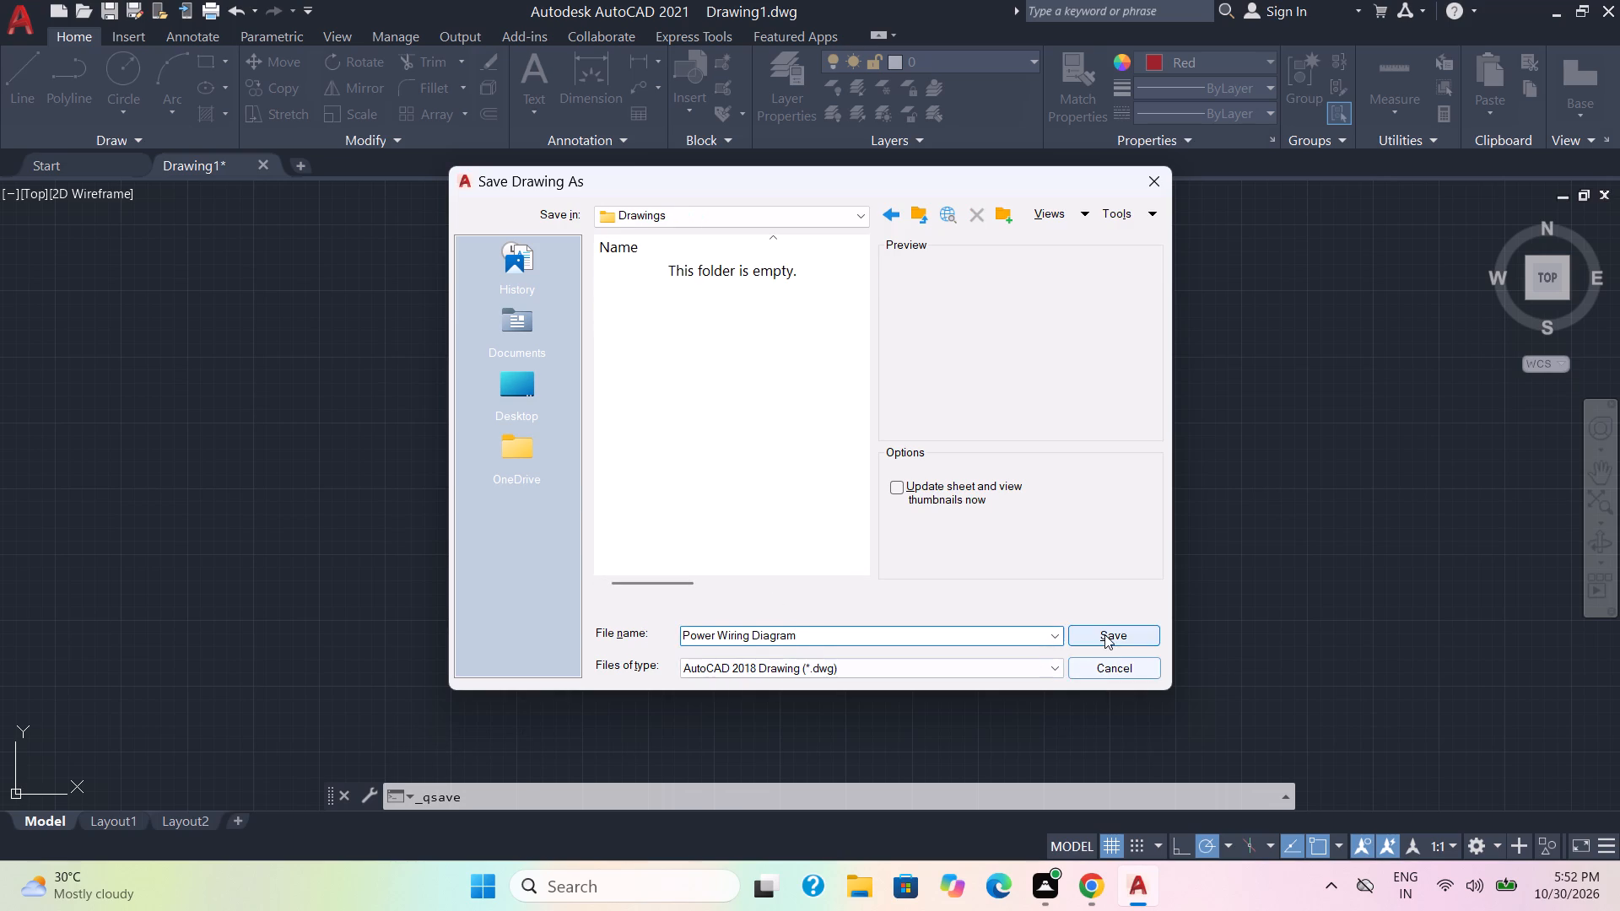
pyautogui.click(1104, 634)
# Change the colour of the entire rightmost symbol column to blue.
pyautogui.click(688, 675)
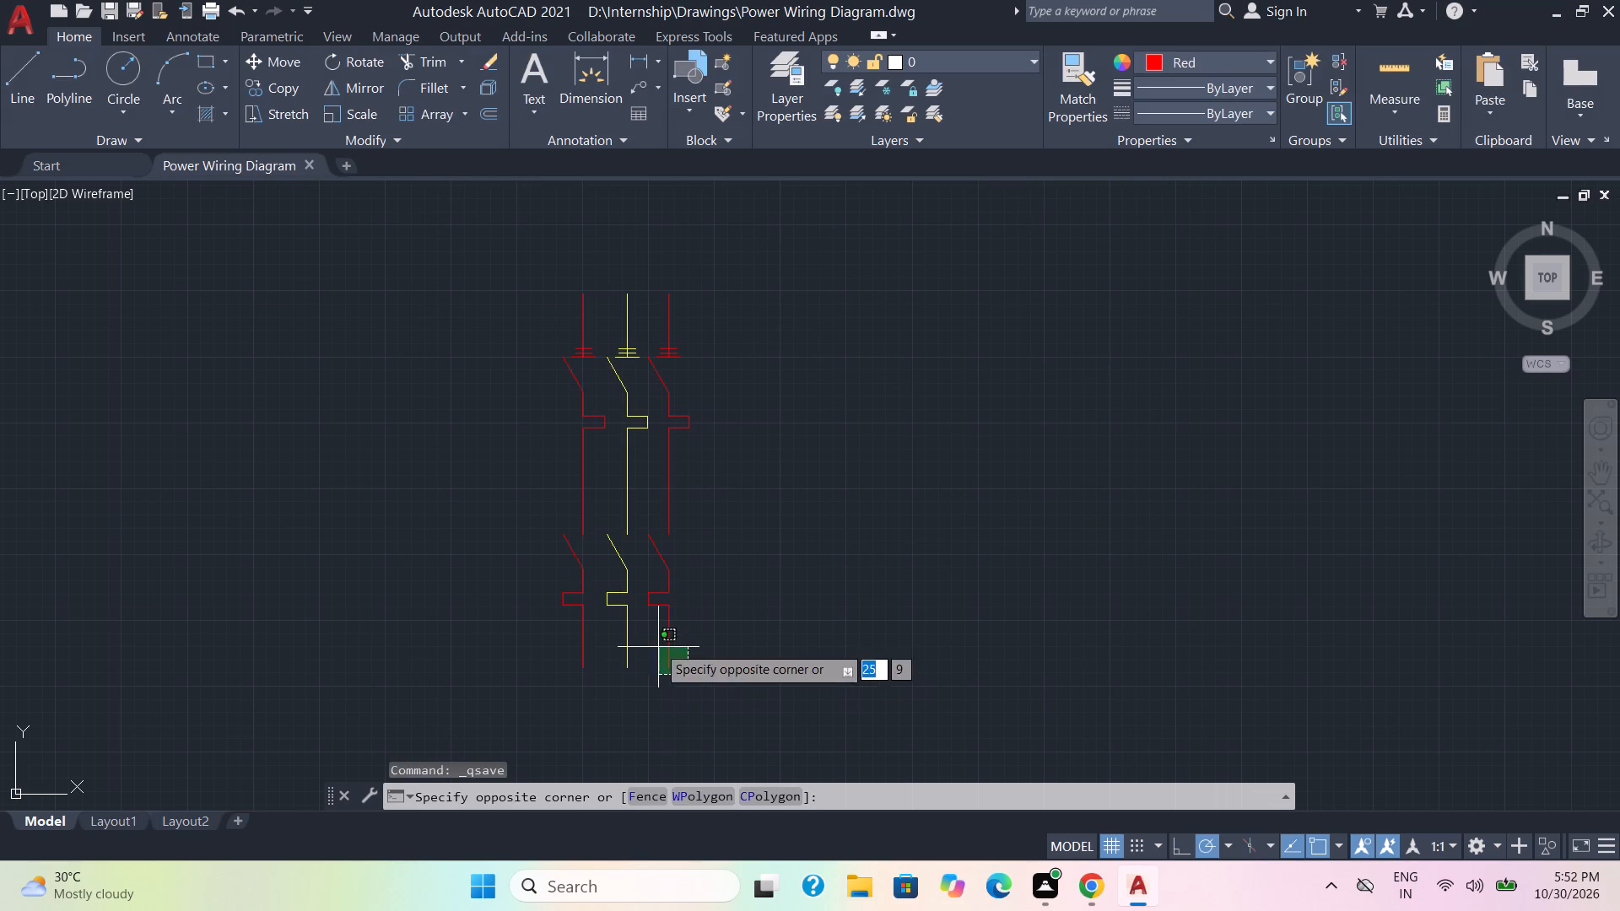
pyautogui.click(645, 470)
pyautogui.click(706, 458)
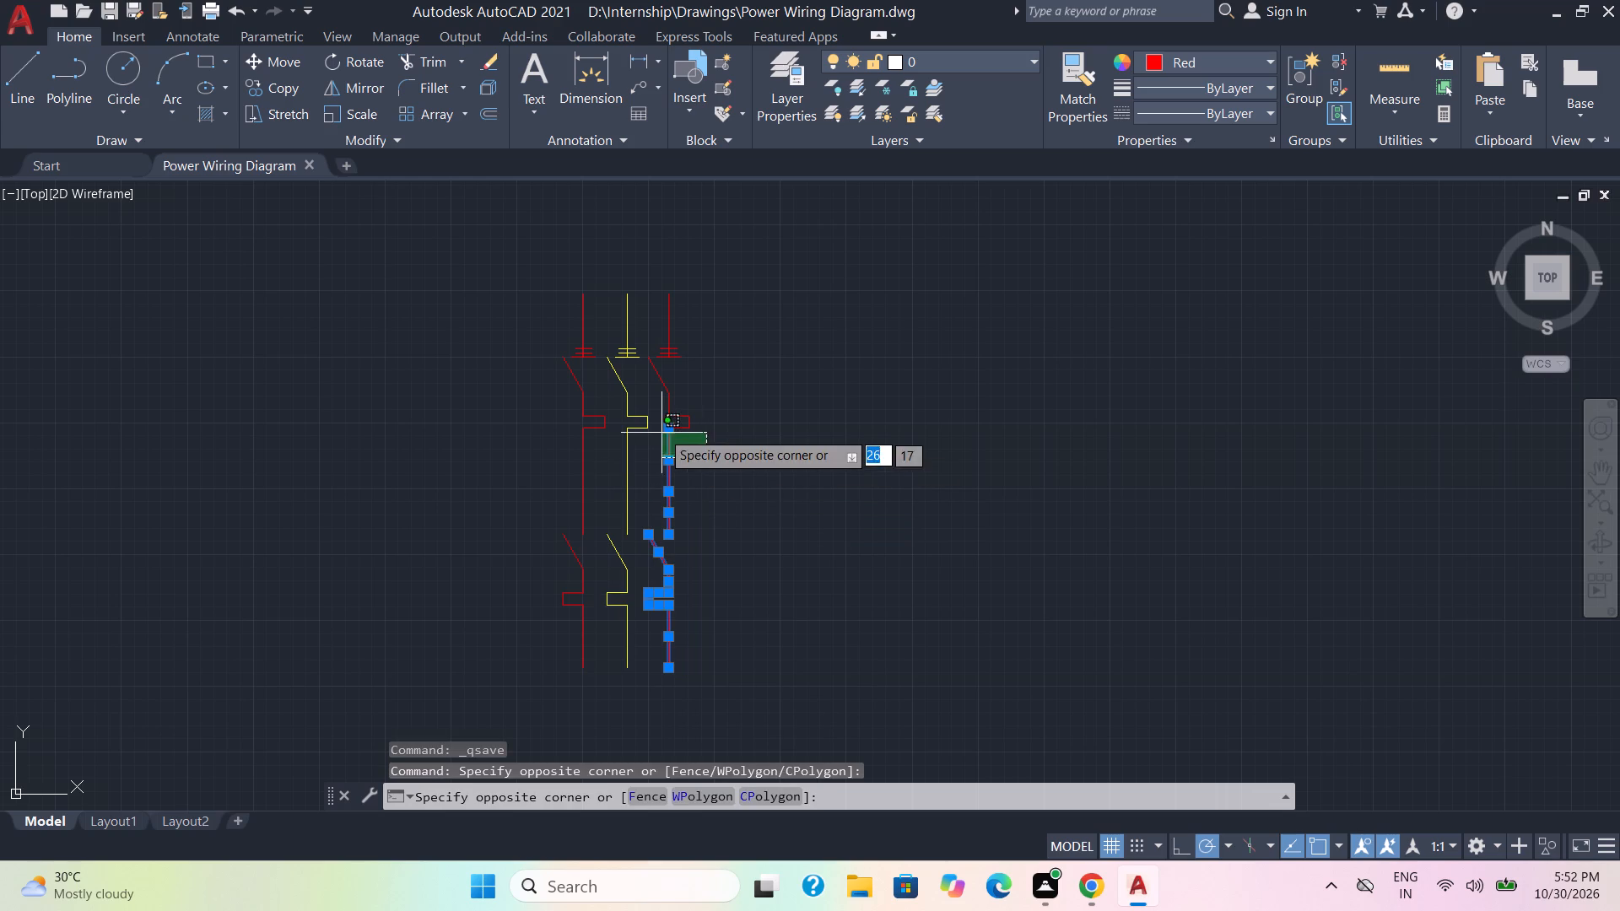
pyautogui.click(654, 316)
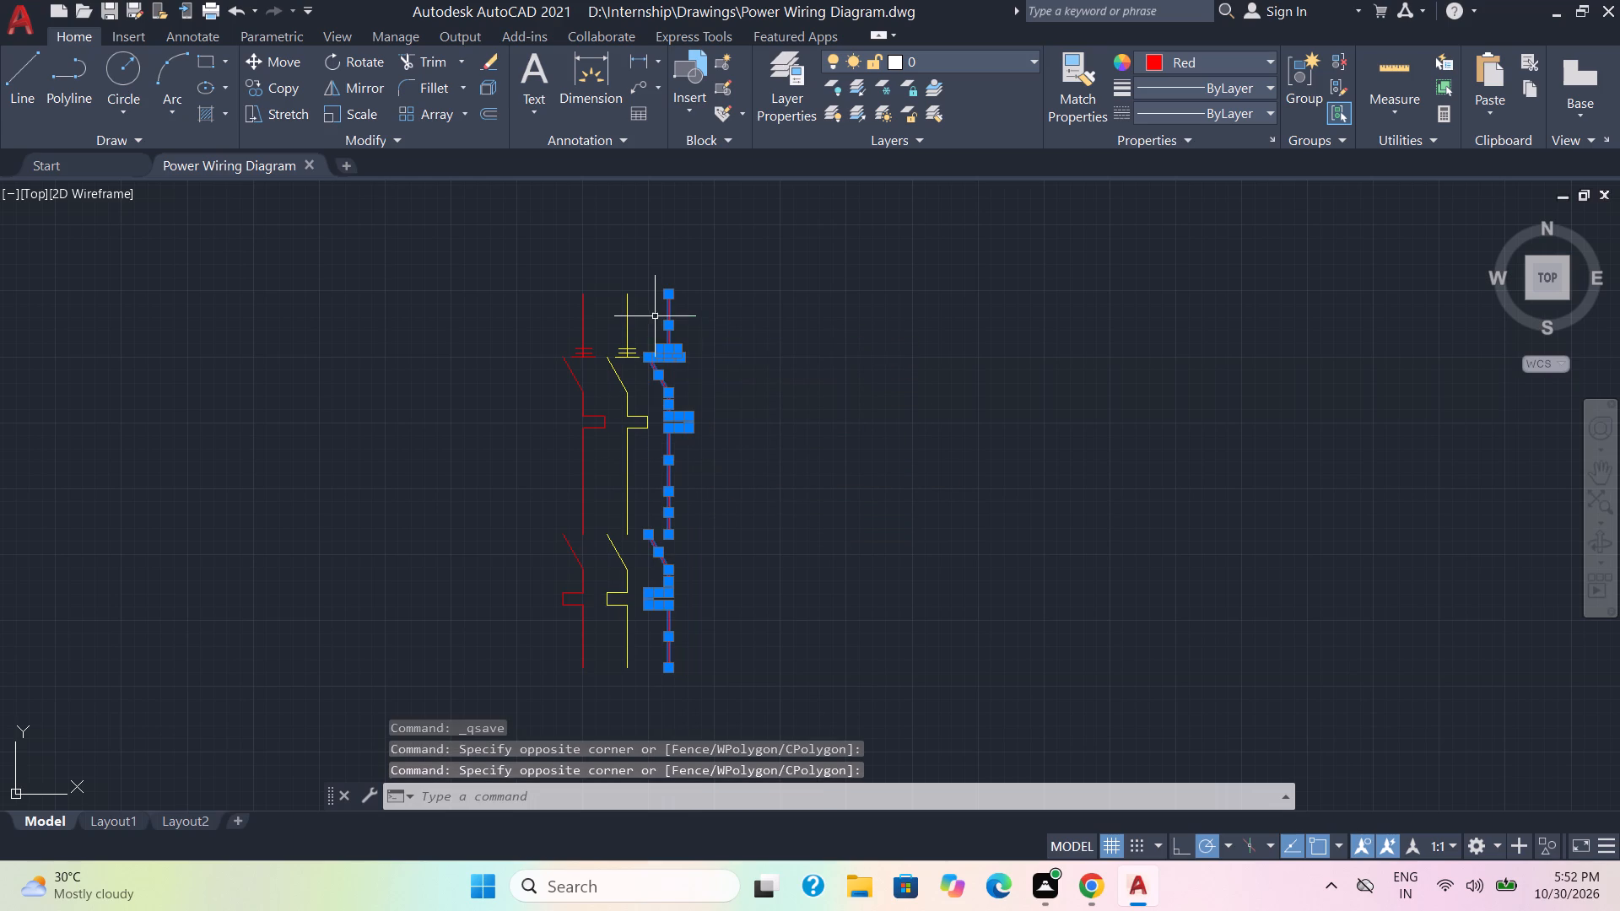
pyautogui.click(1265, 62)
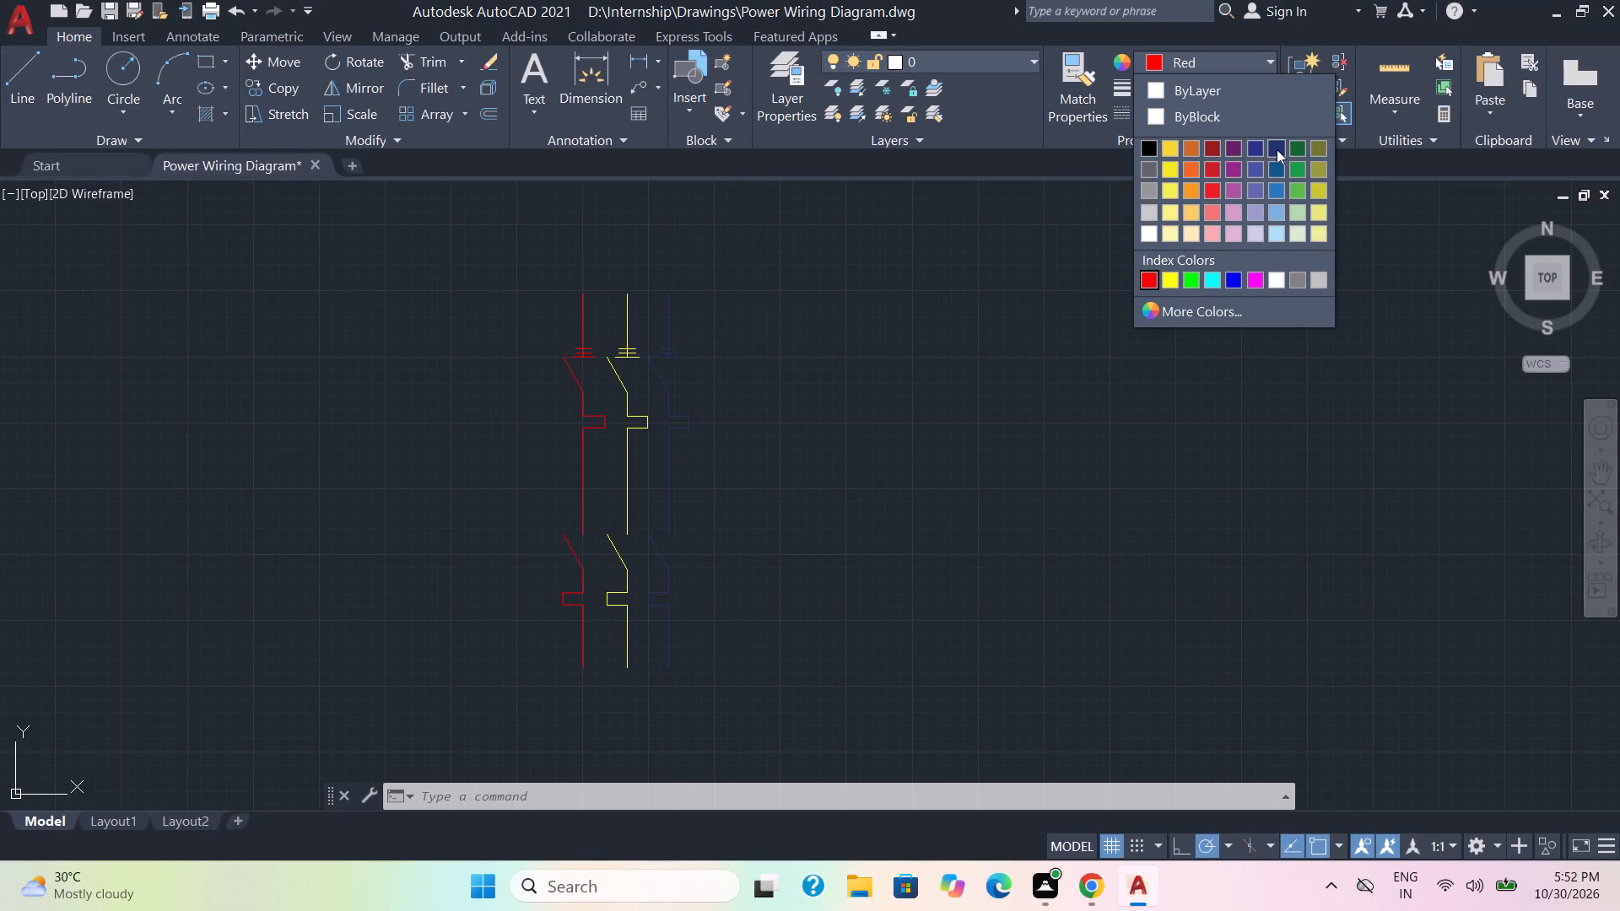
pyautogui.click(1228, 277)
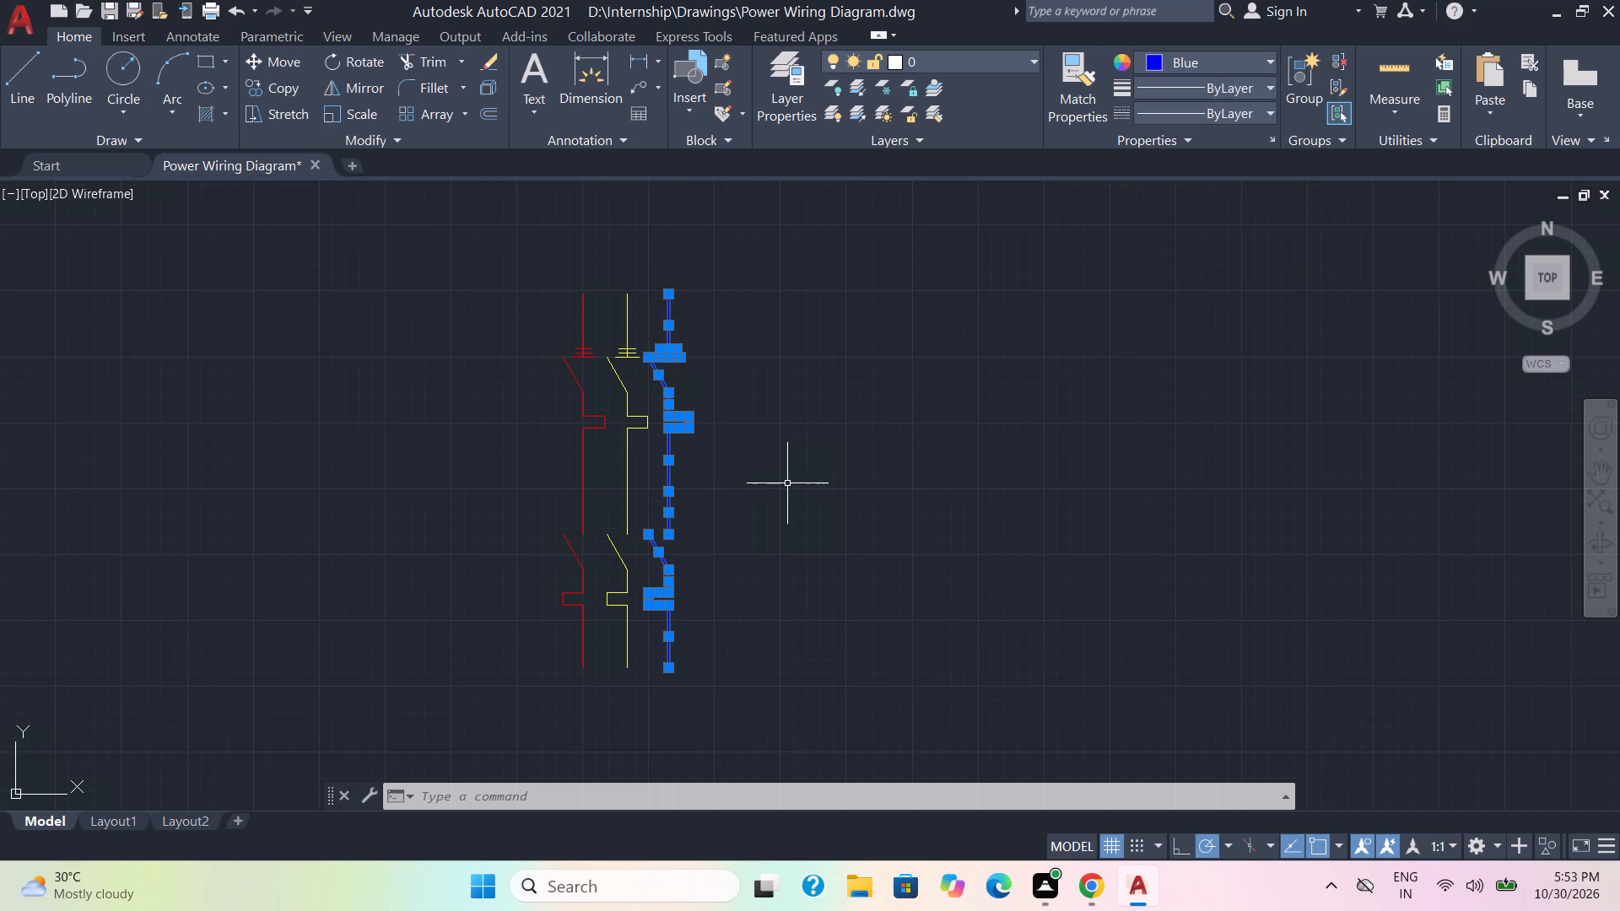
pyautogui.press('Escape')
# Set the current colour to ByLayer and enclose the three upper rectangular bumps in a rectangle about 5 by 1 mm.
pyautogui.scroll(-1, 828, 565)
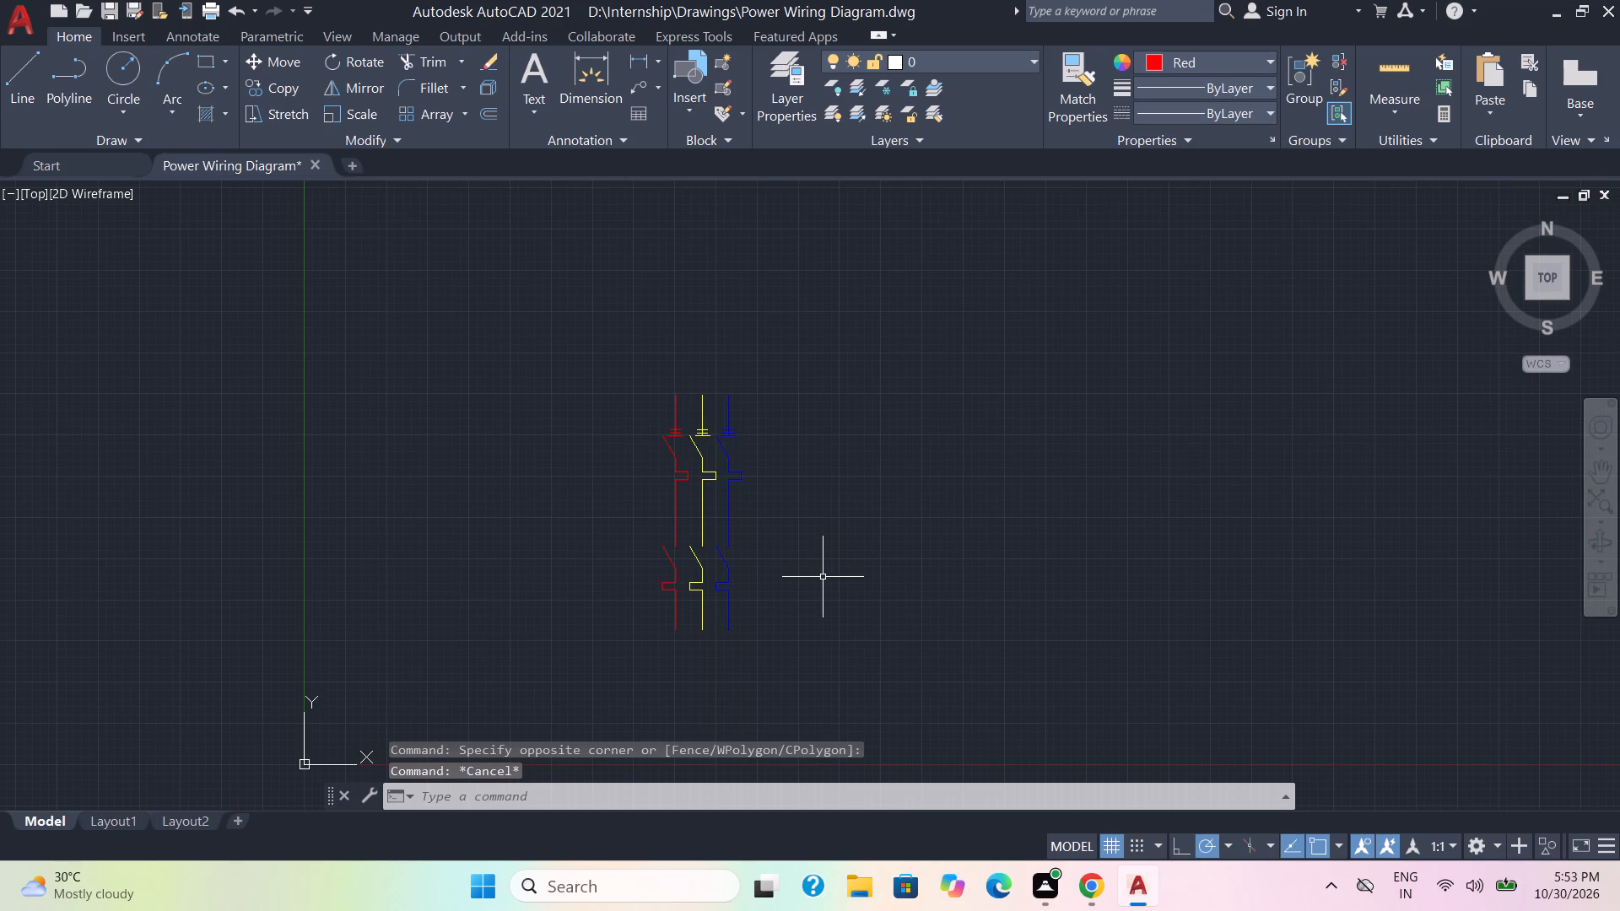
pyautogui.scroll(1, 823, 577)
pyautogui.moveTo(823, 577); pyautogui.dragTo(841, 423, button='middle')
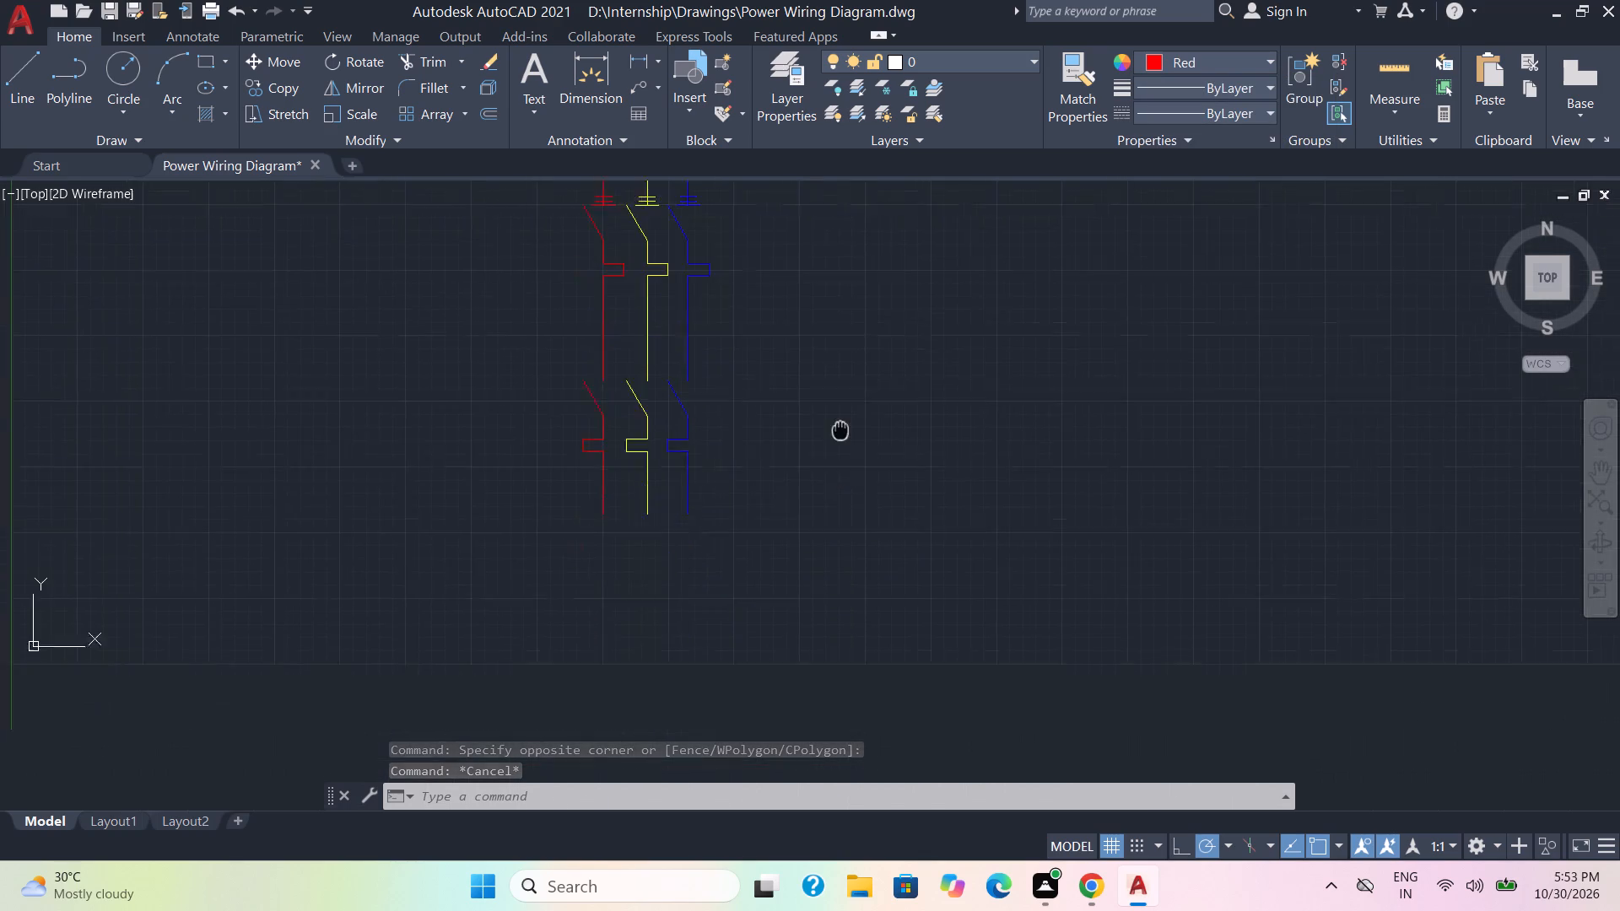
pyautogui.moveTo(841, 423); pyautogui.dragTo(847, 389, button='middle')
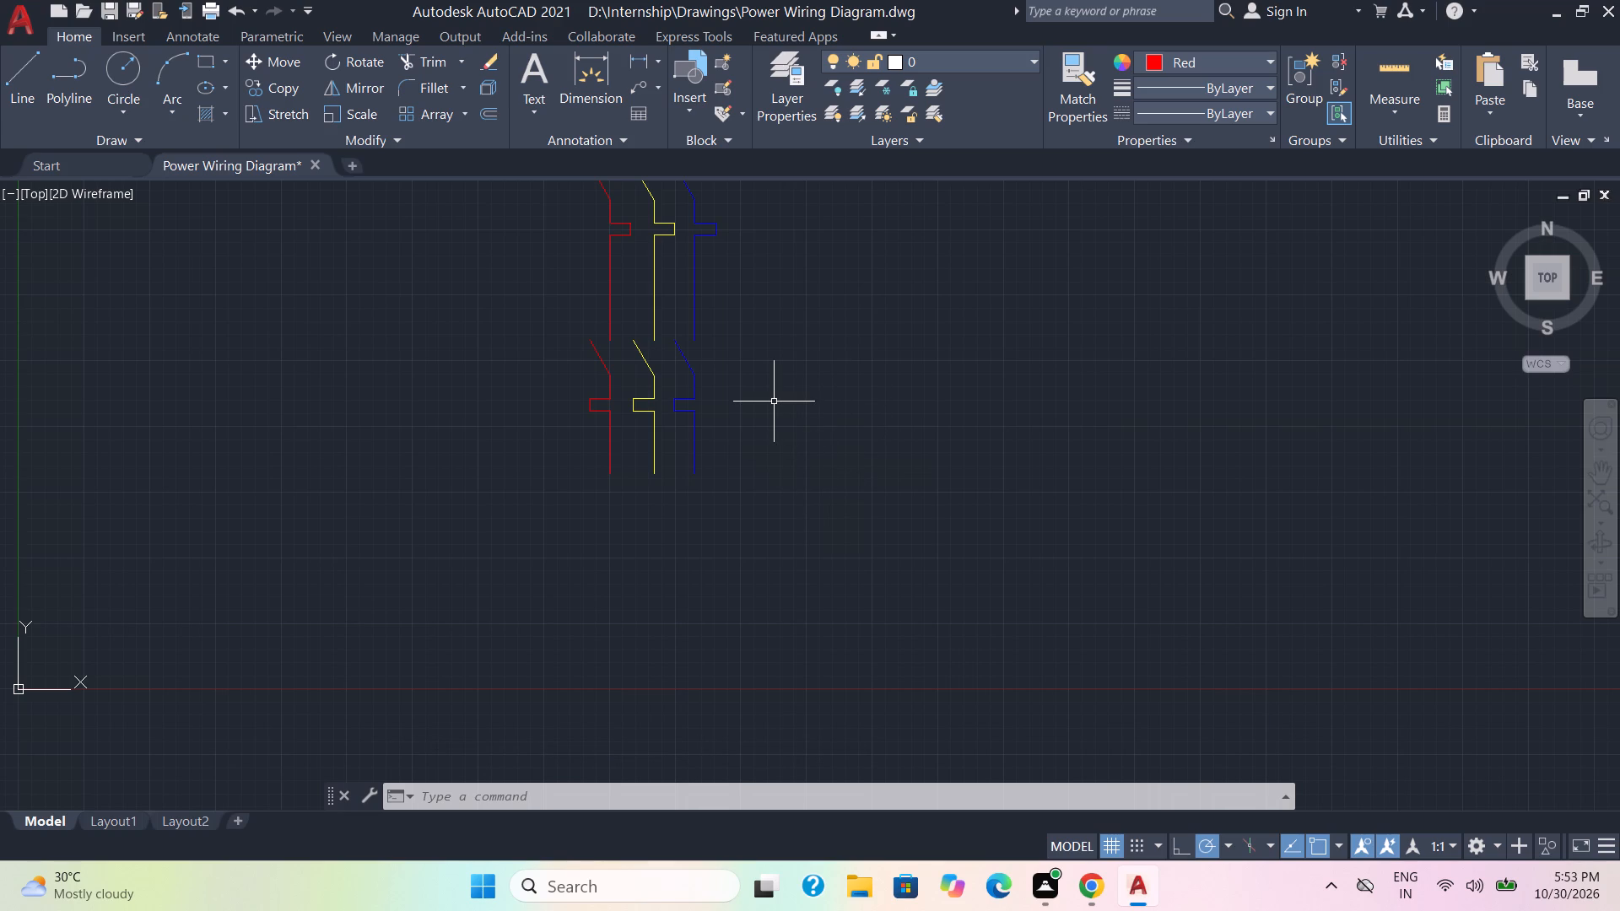
pyautogui.scroll(-1, 774, 401)
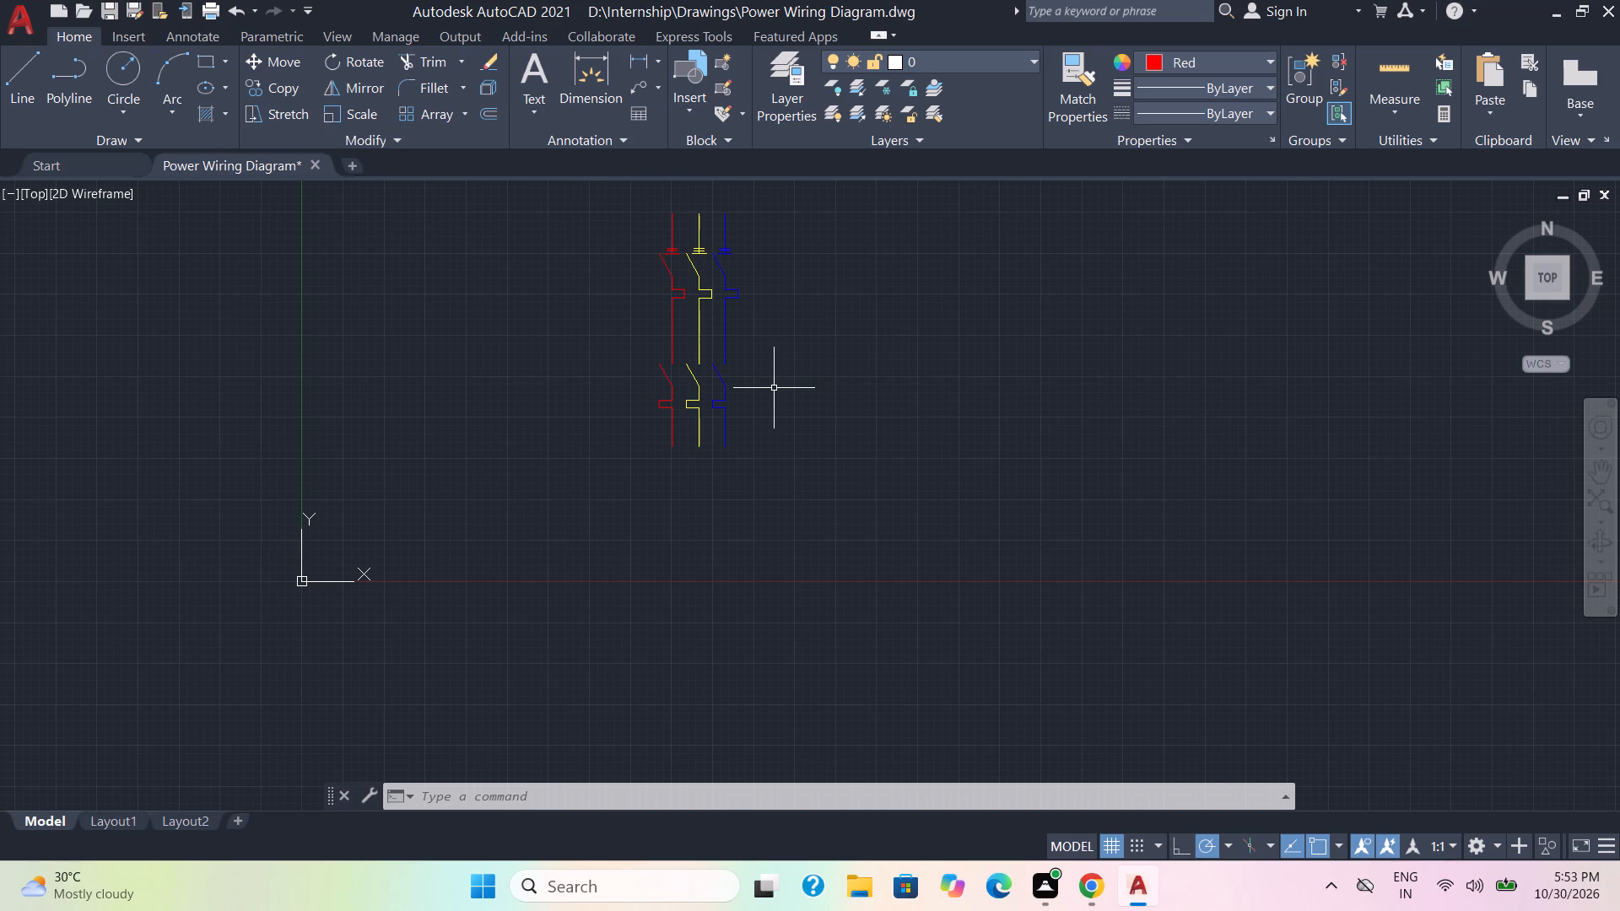
pyautogui.moveTo(774, 386); pyautogui.dragTo(795, 609, button='middle')
pyautogui.scroll(2, 781, 547)
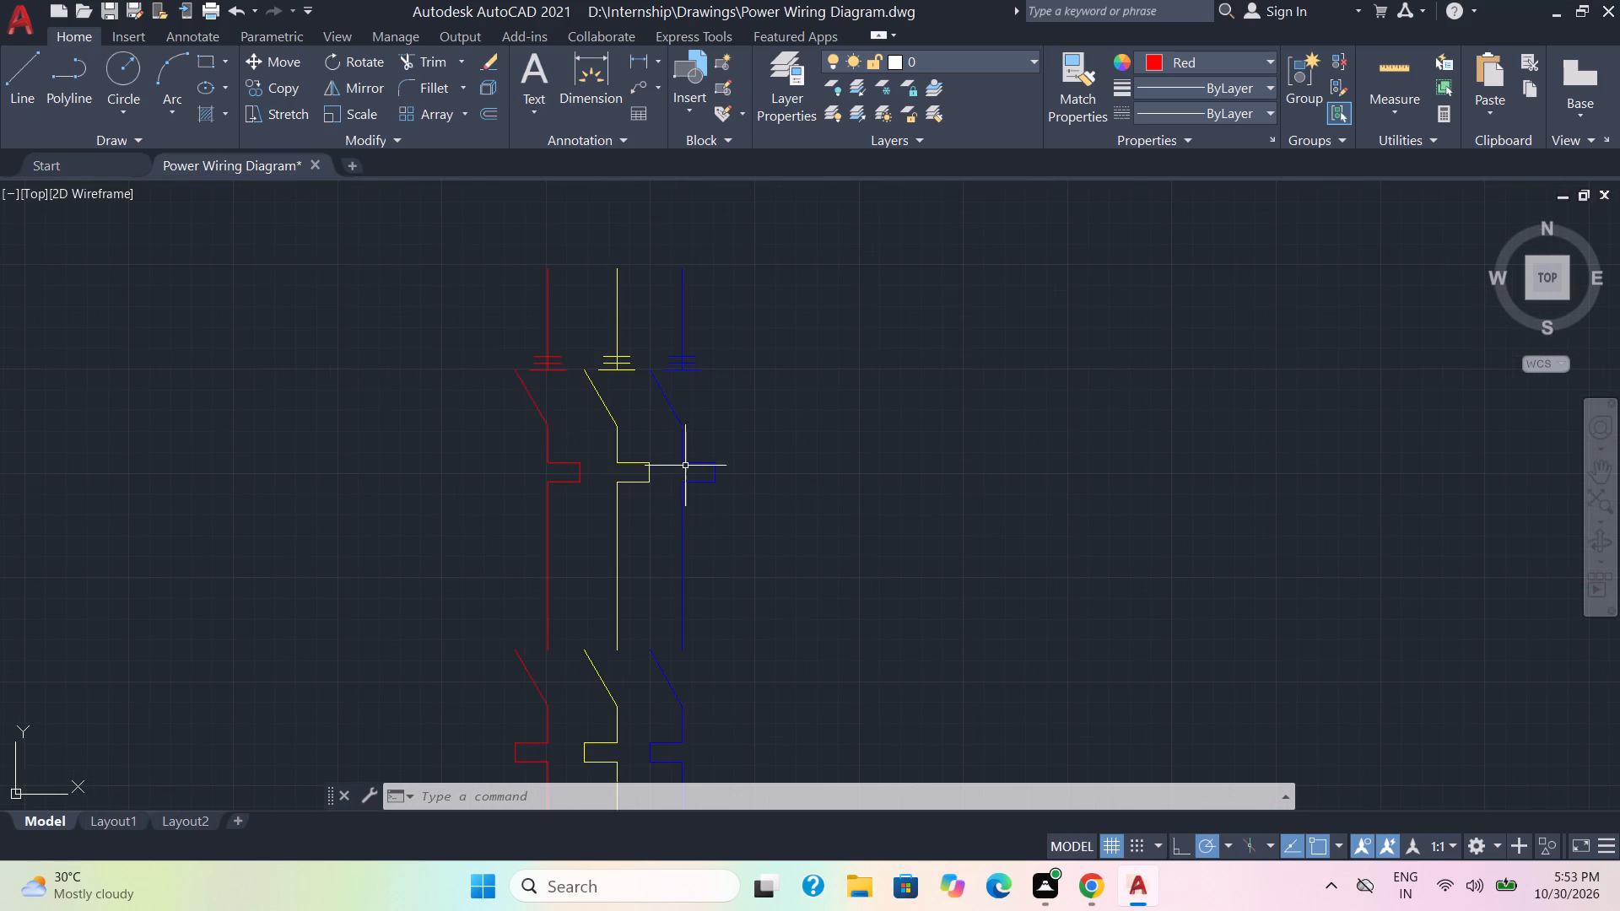
pyautogui.click(1212, 61)
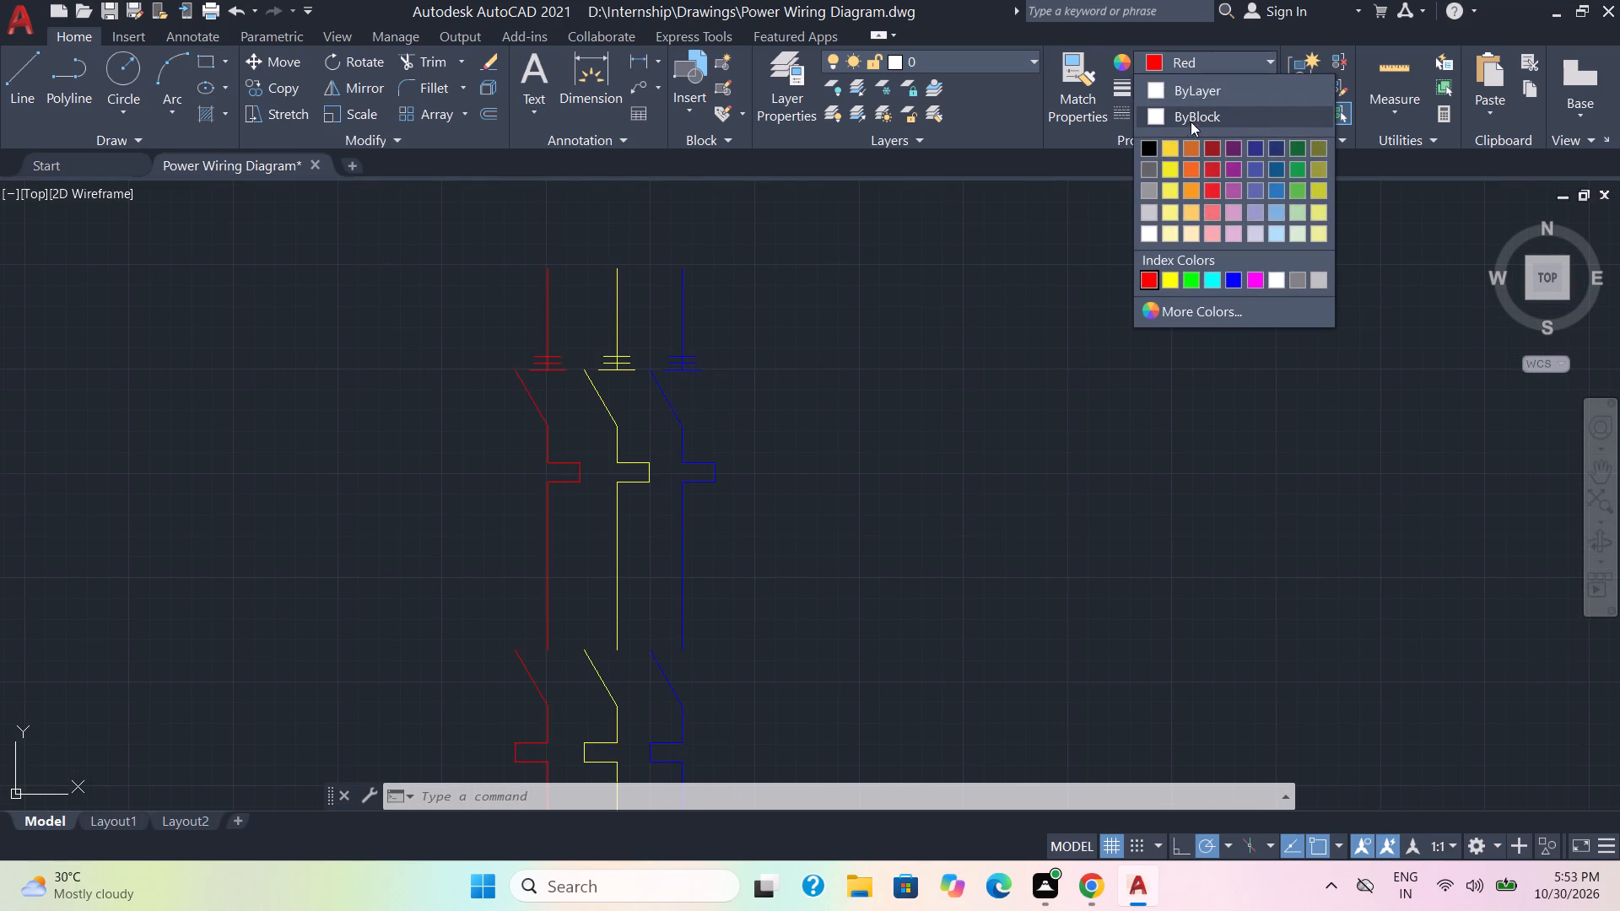
pyautogui.click(1174, 89)
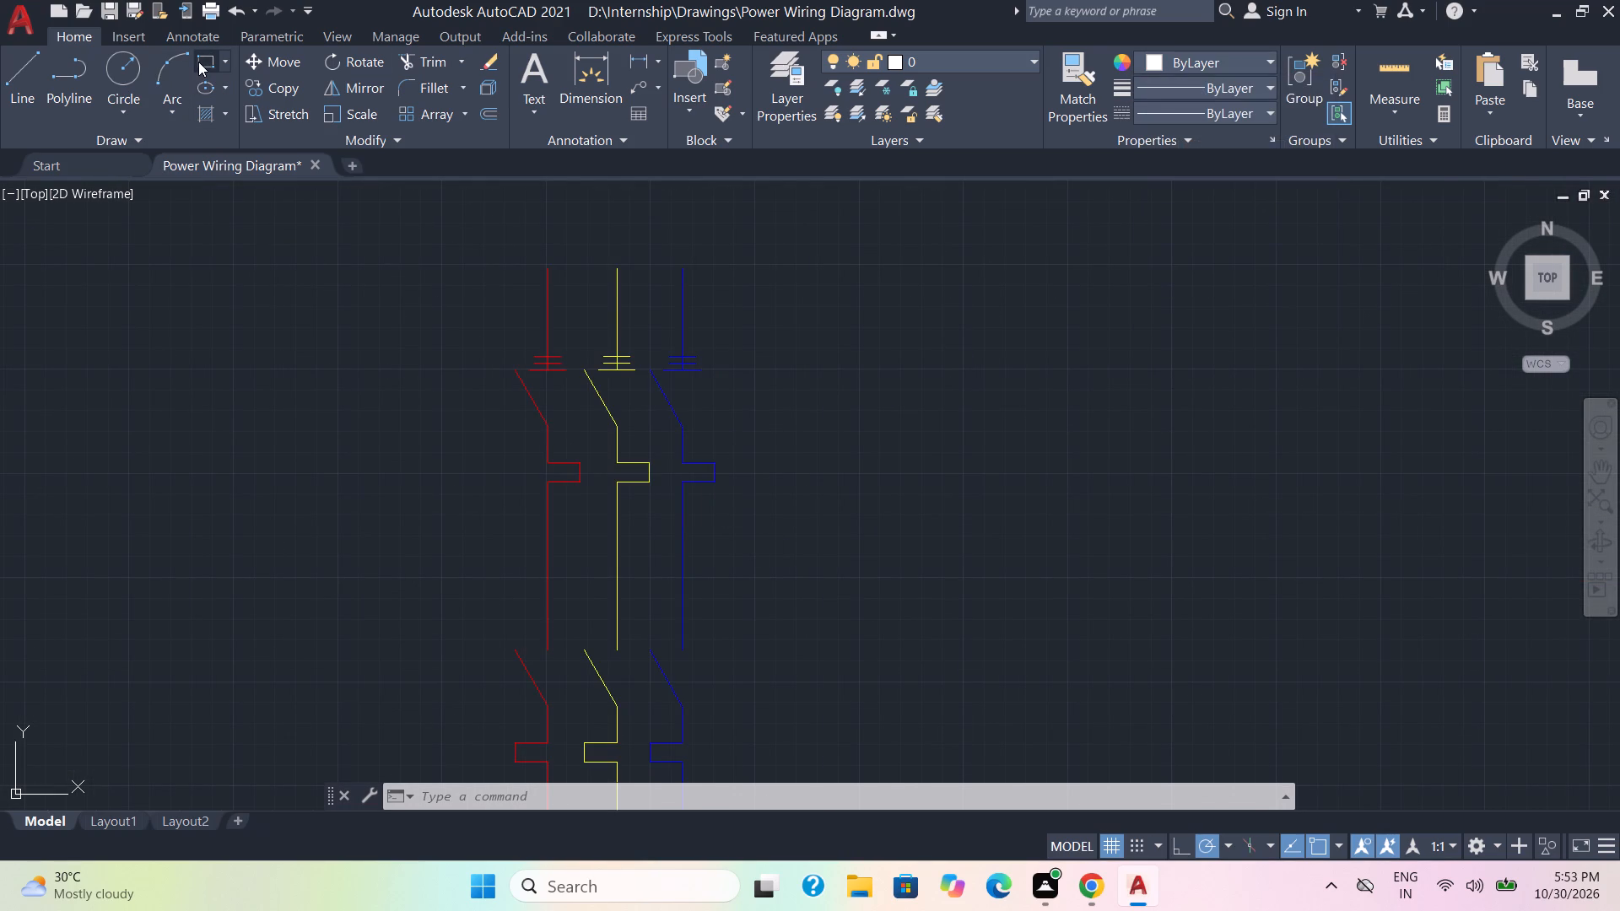
pyautogui.click(198, 62)
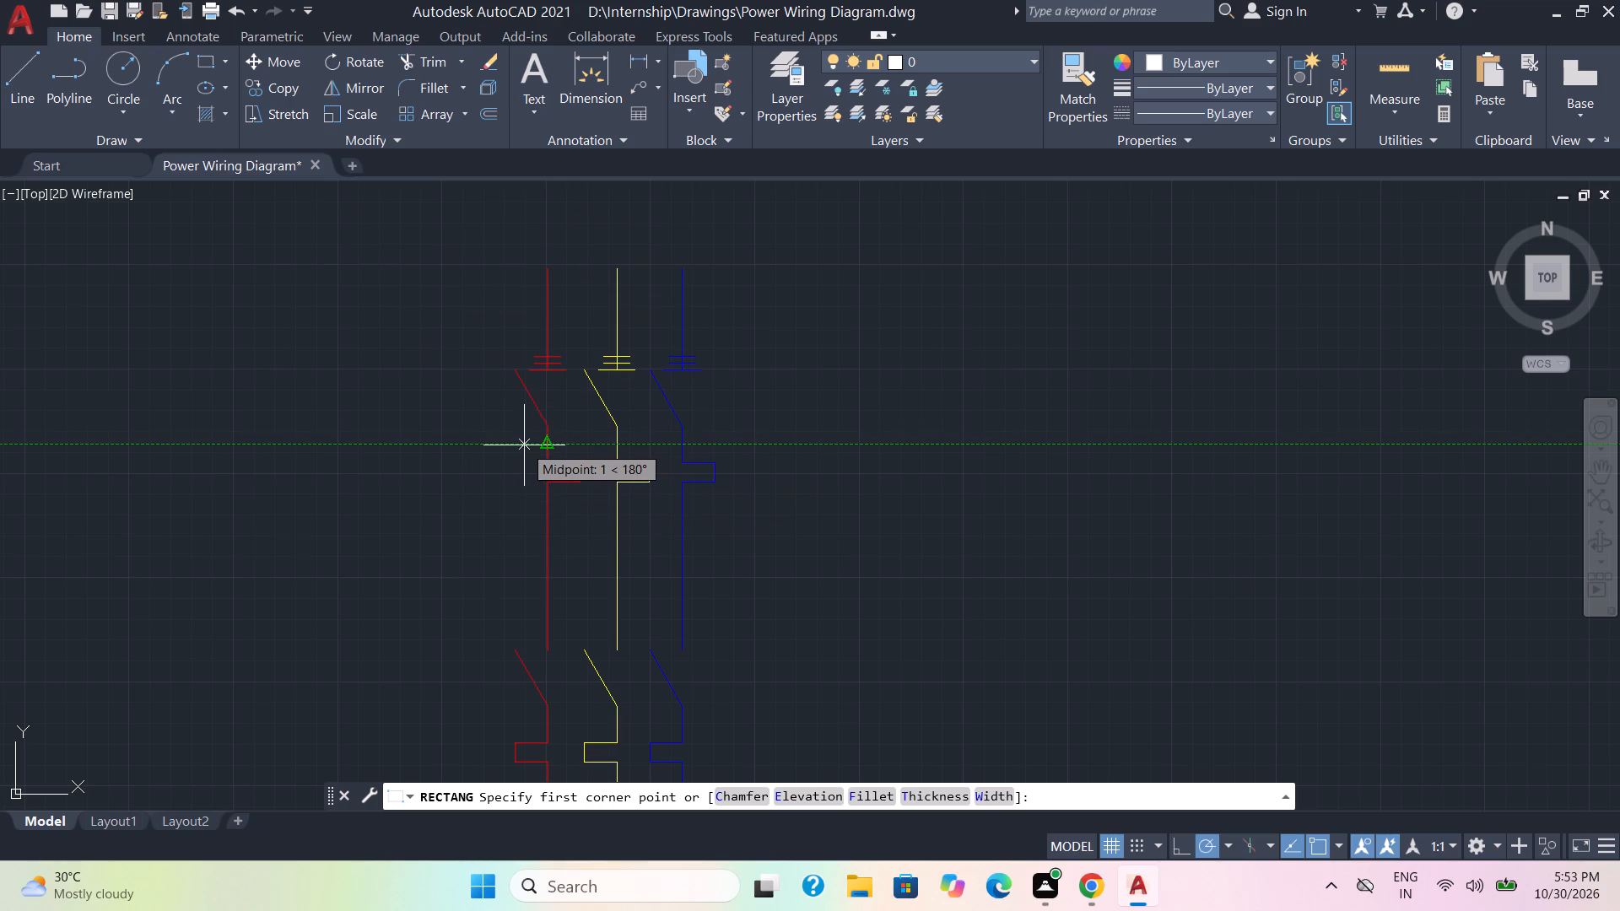
pyautogui.click(524, 445)
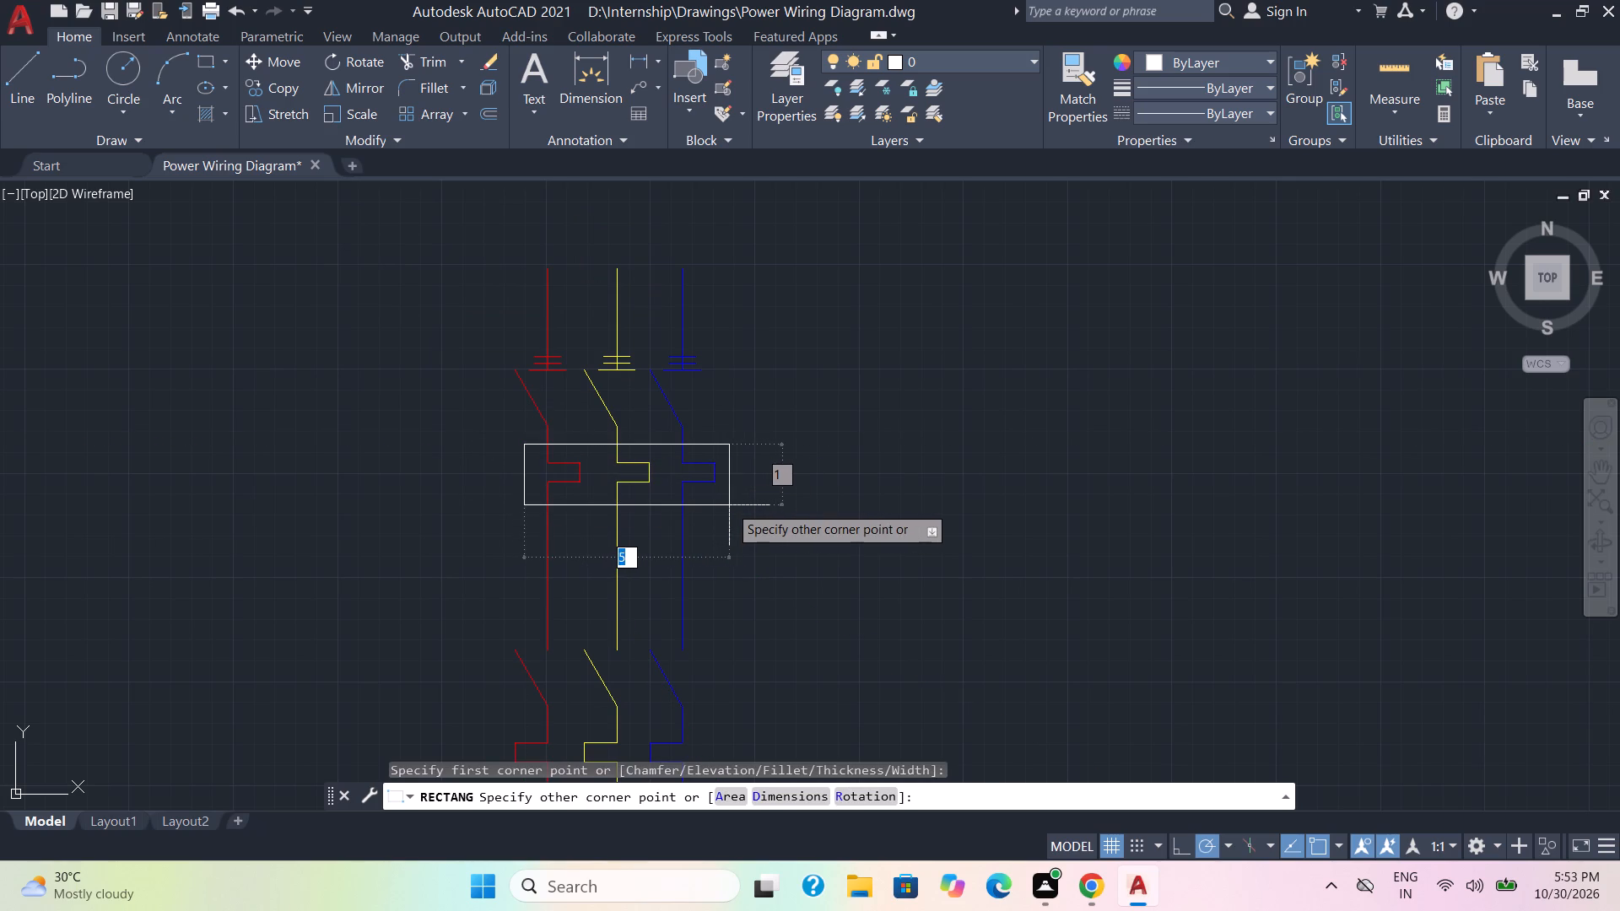
pyautogui.click(732, 505)
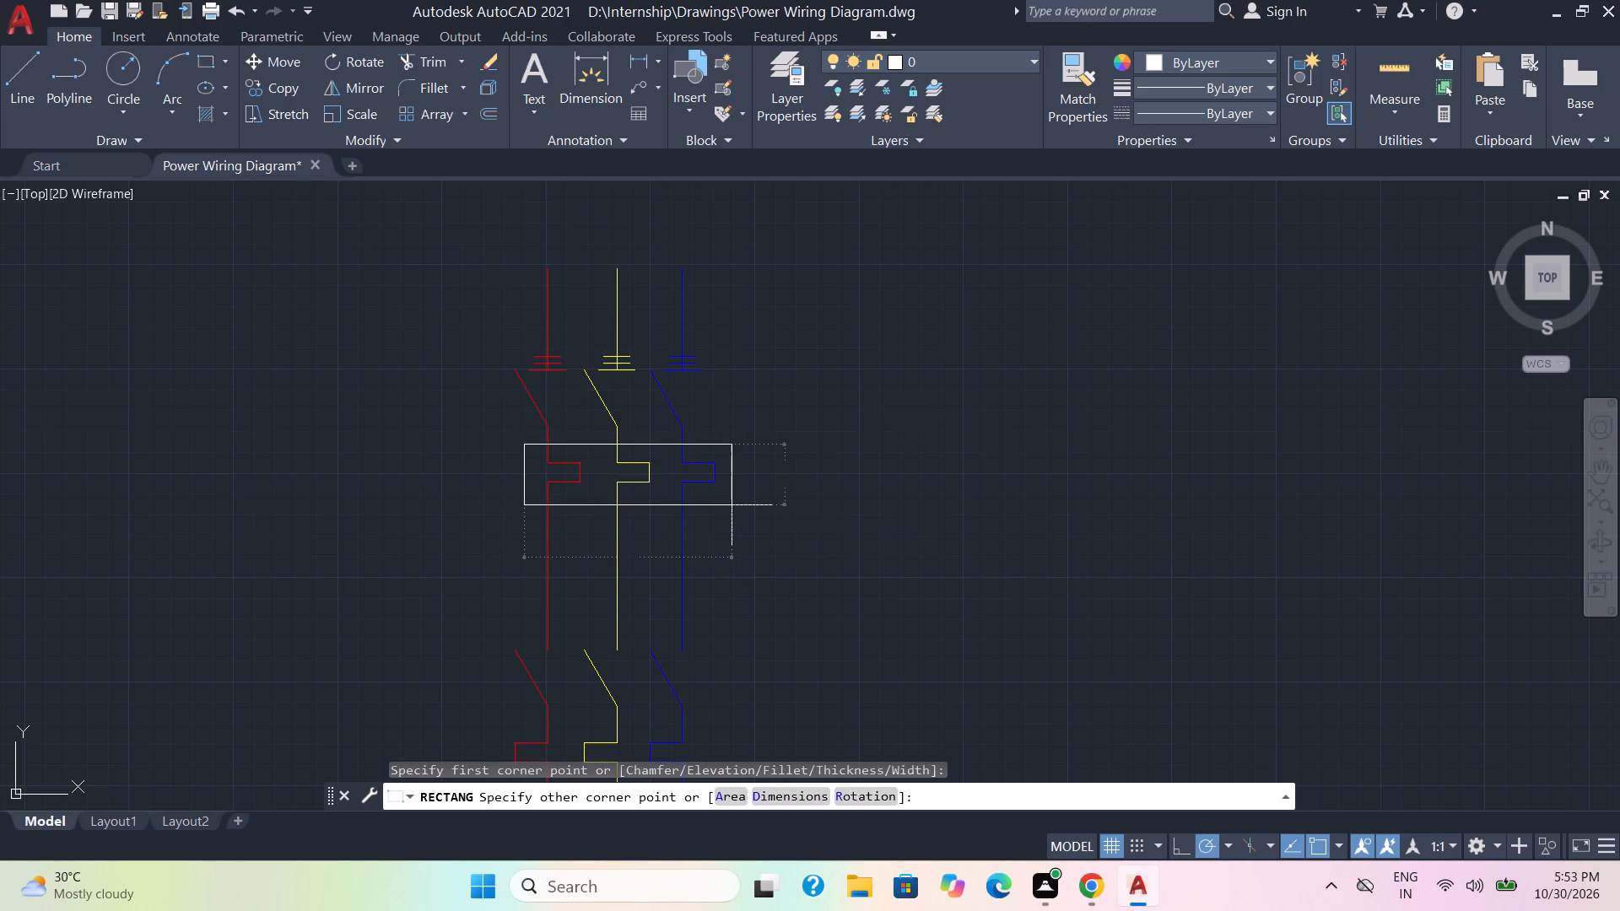
# Draw a flat, zero-height rectangle as a horizontal link from the midpoint of the blue upper switch blade to beyond the red column.
pyautogui.click(204, 57)
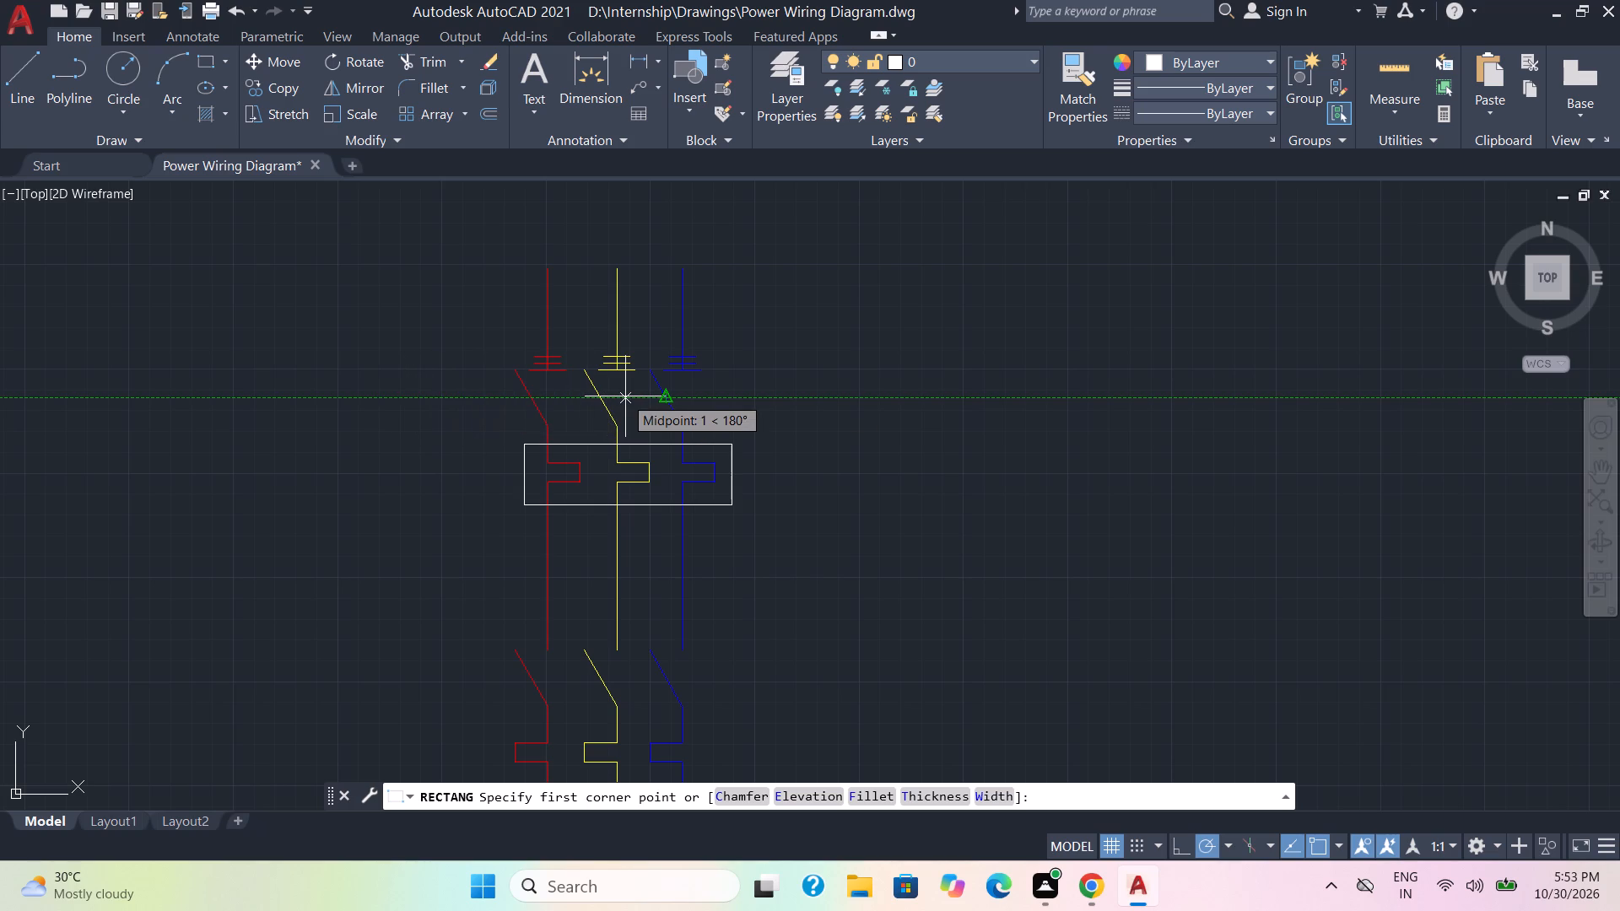
pyautogui.click(667, 400)
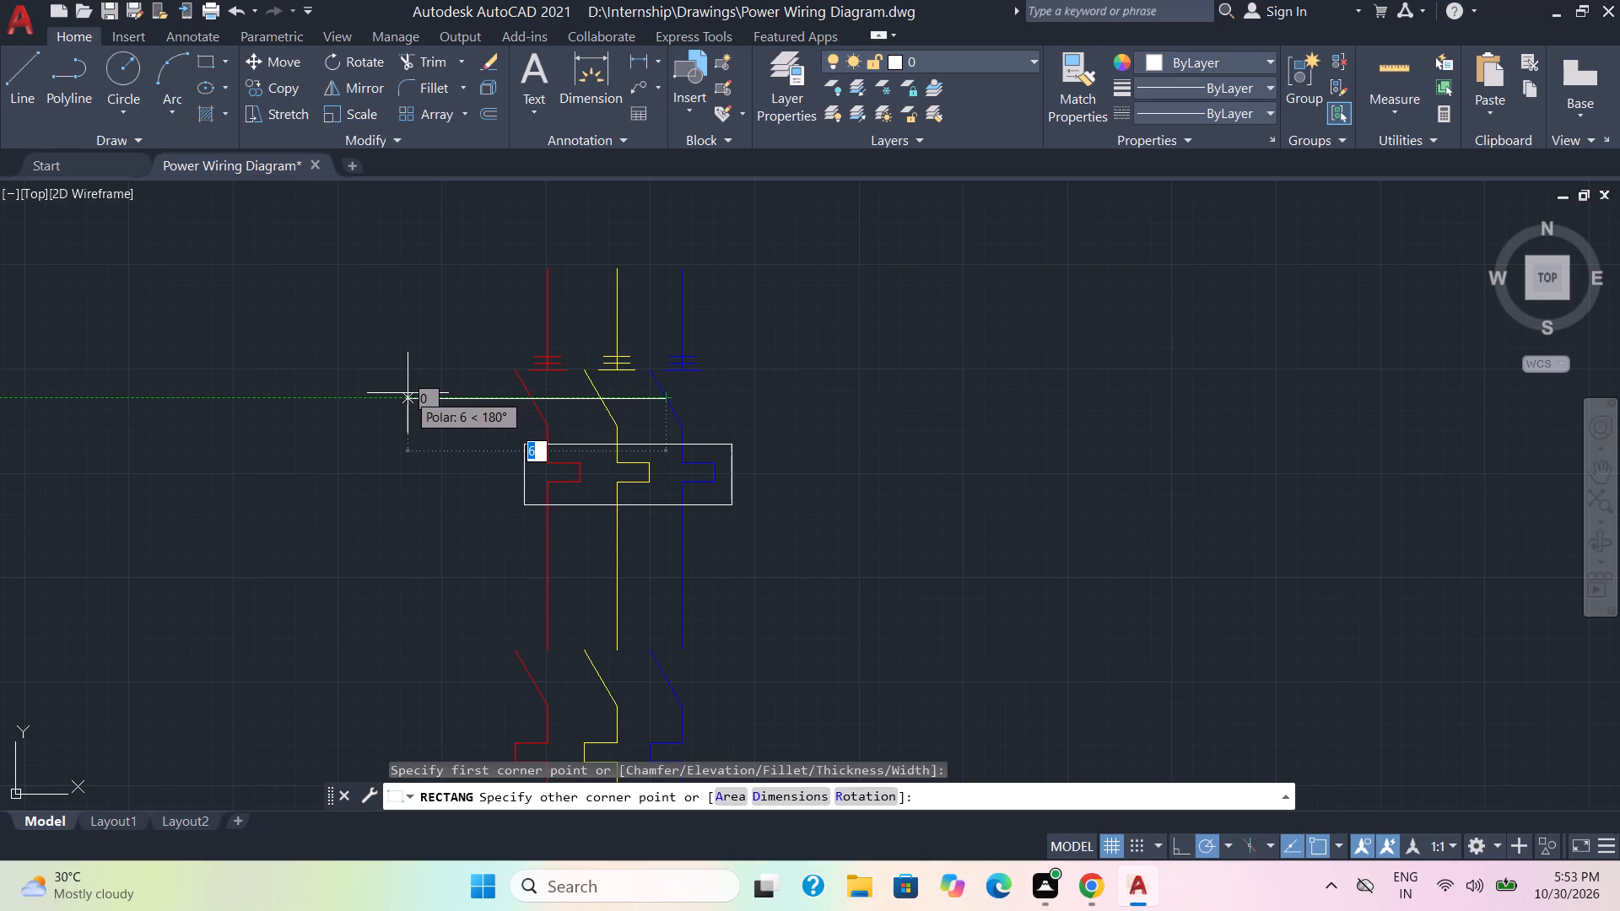
pyautogui.click(376, 393)
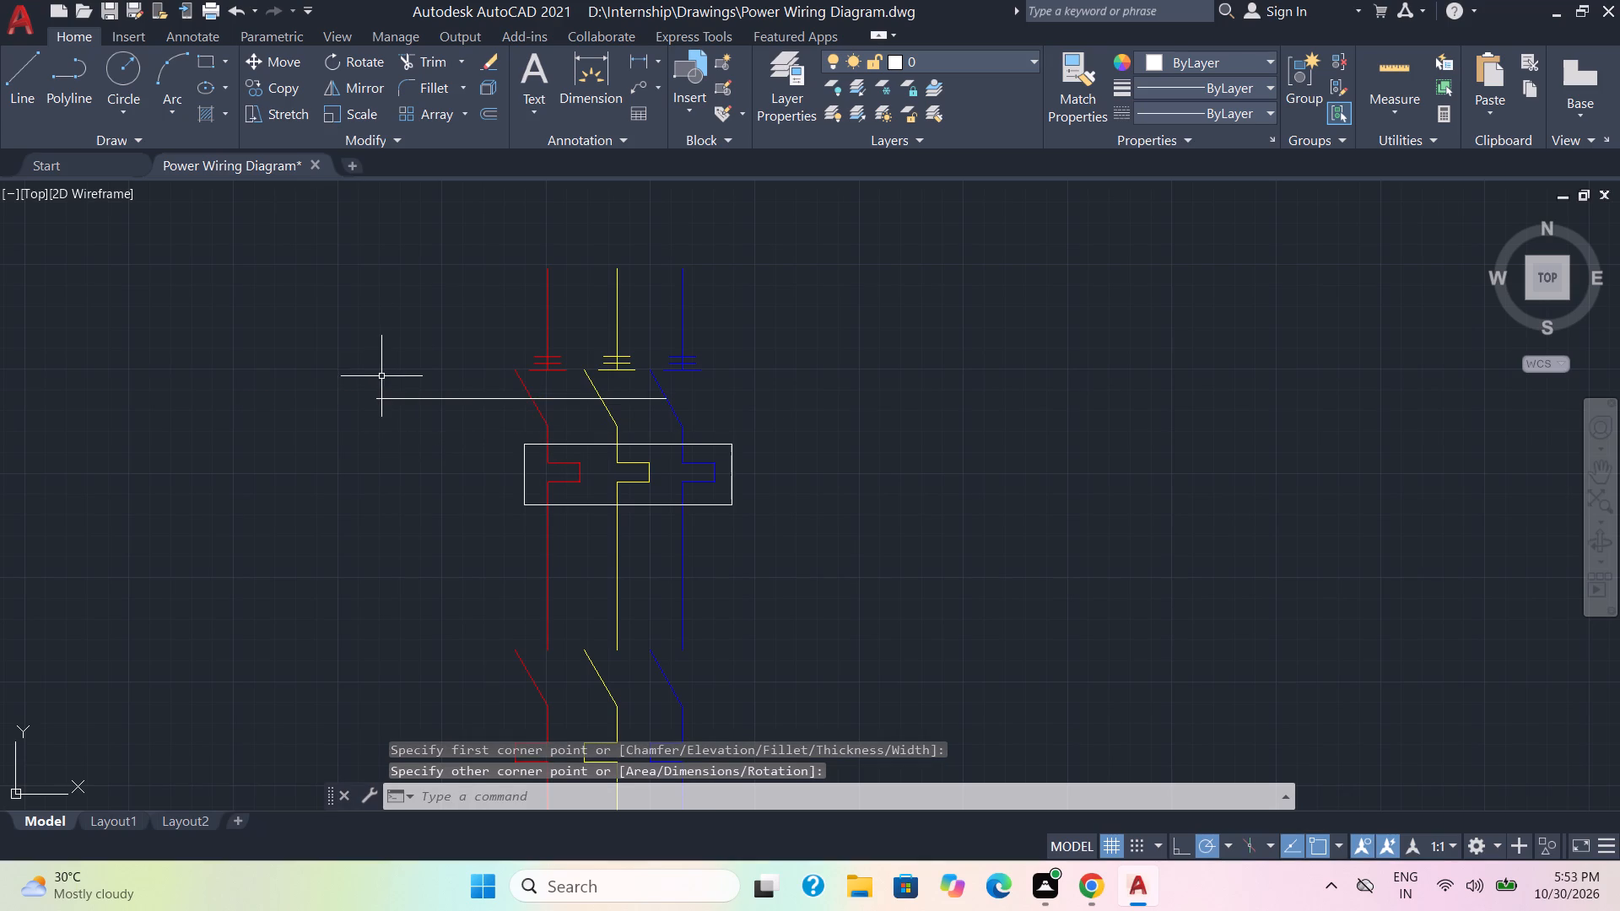
# Draw a line from the enclosure's left-edge midpoint, about 3 mm left and about 2 mm up to the horizontal link.
pyautogui.click(24, 84)
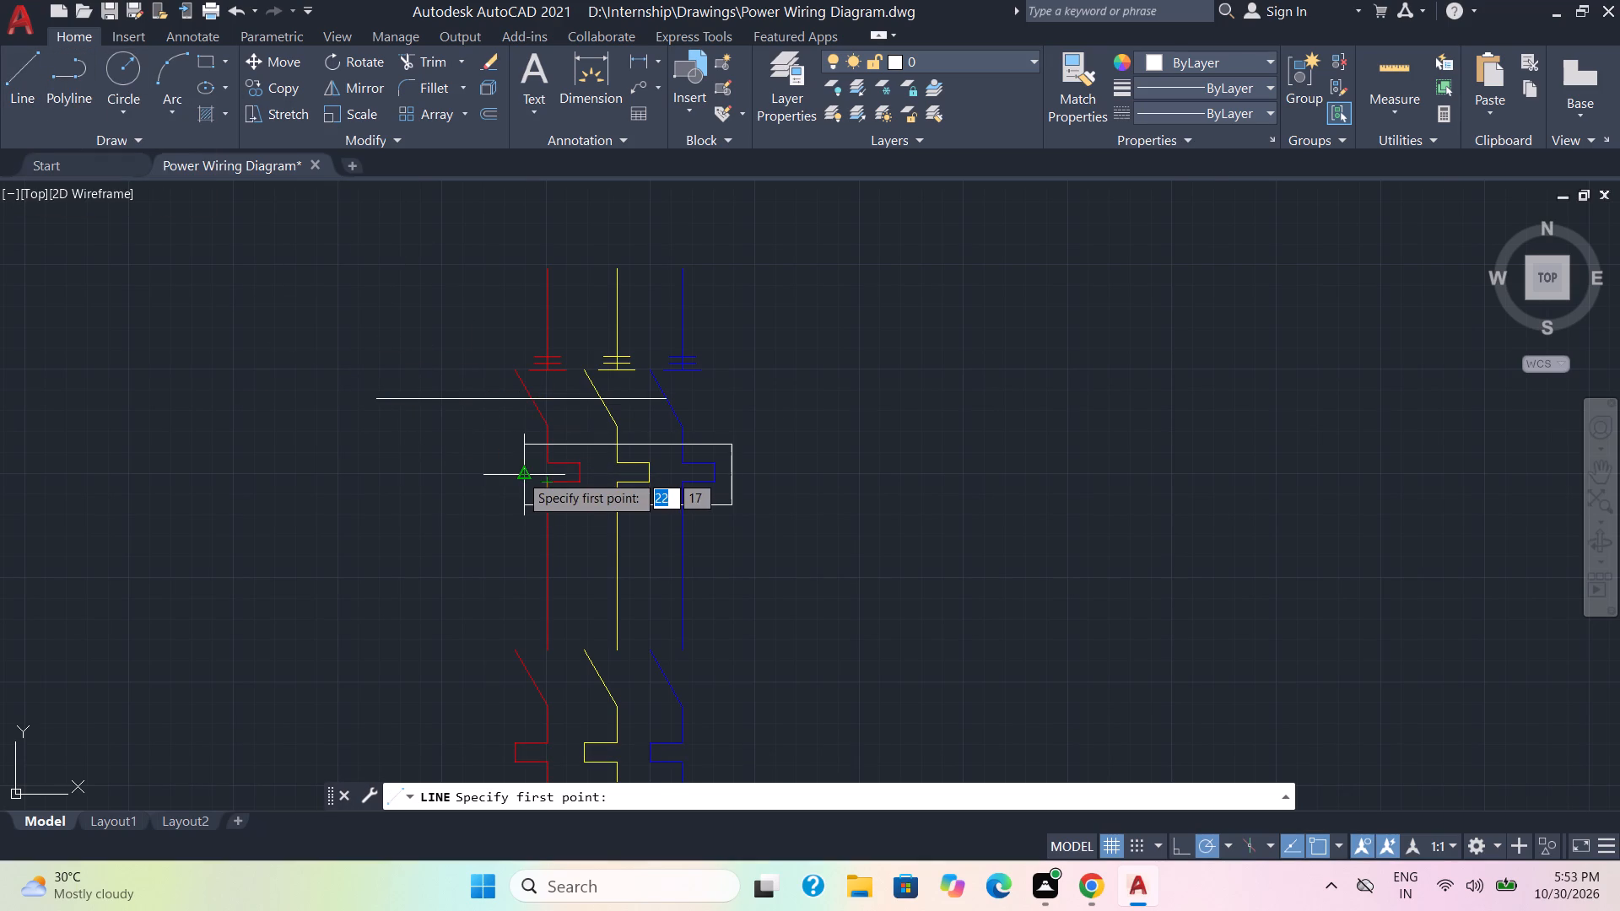
pyautogui.click(520, 474)
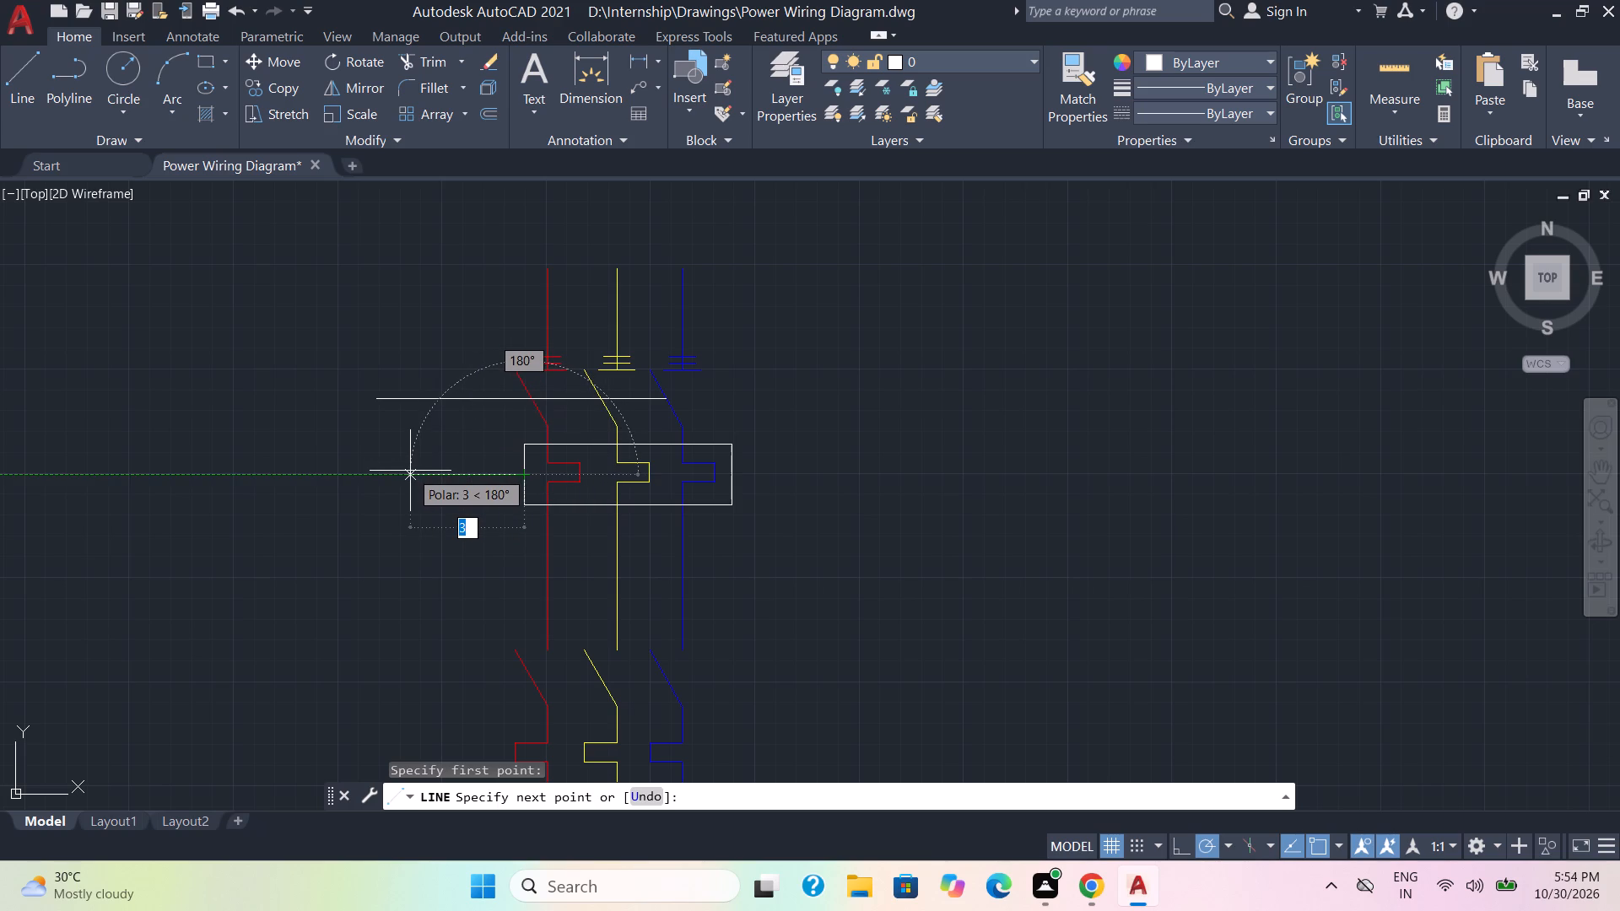
pyautogui.click(408, 471)
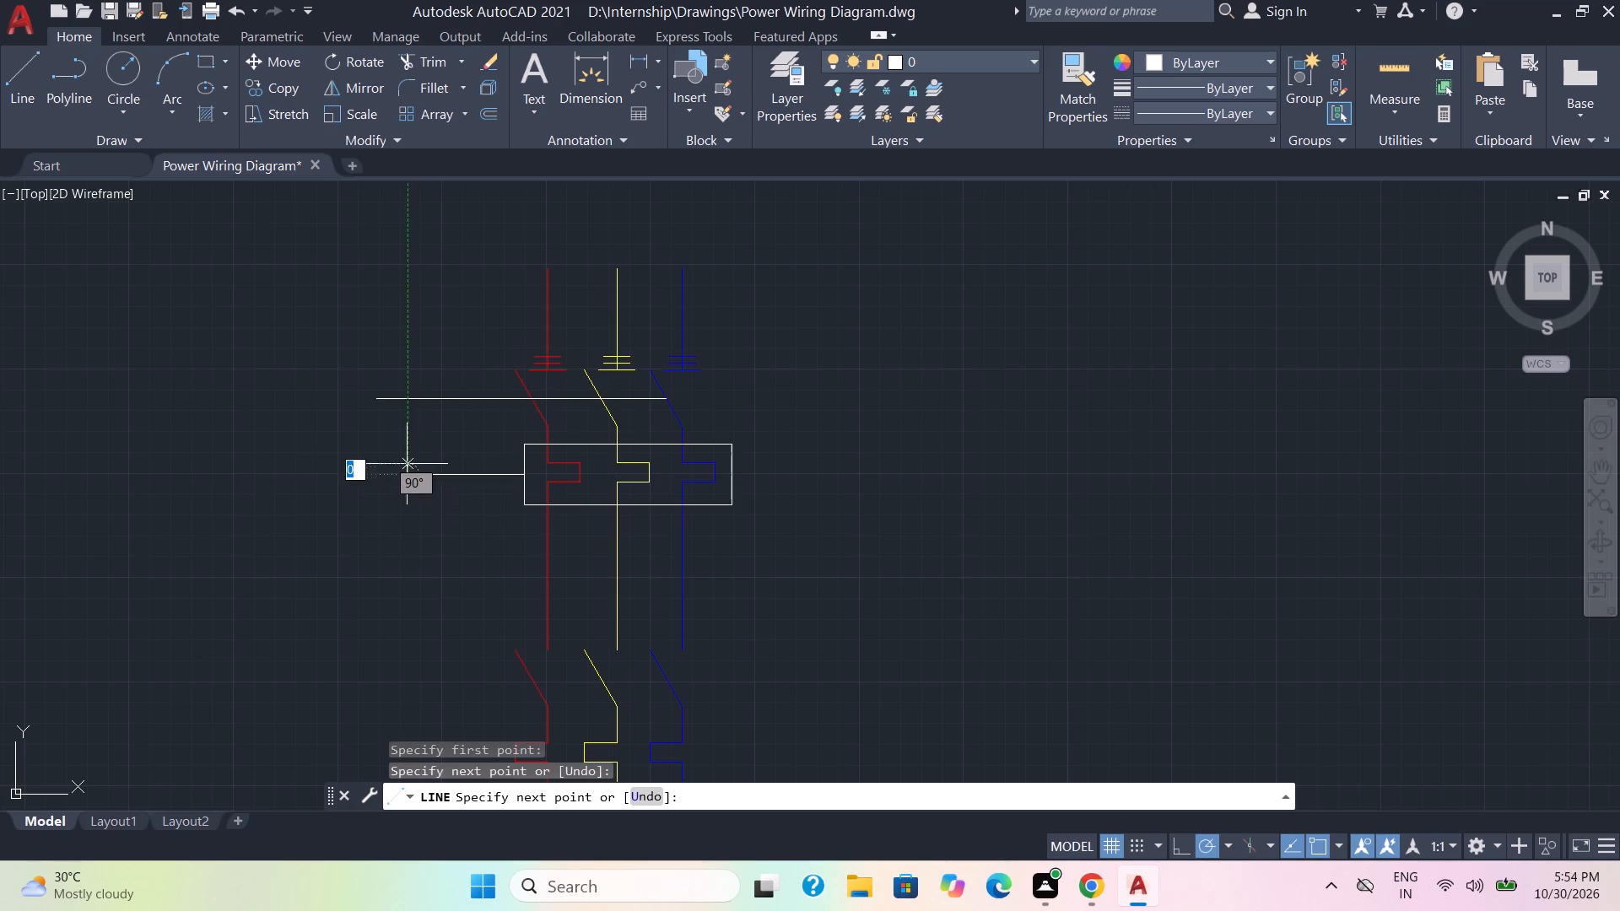
pyautogui.click(413, 397)
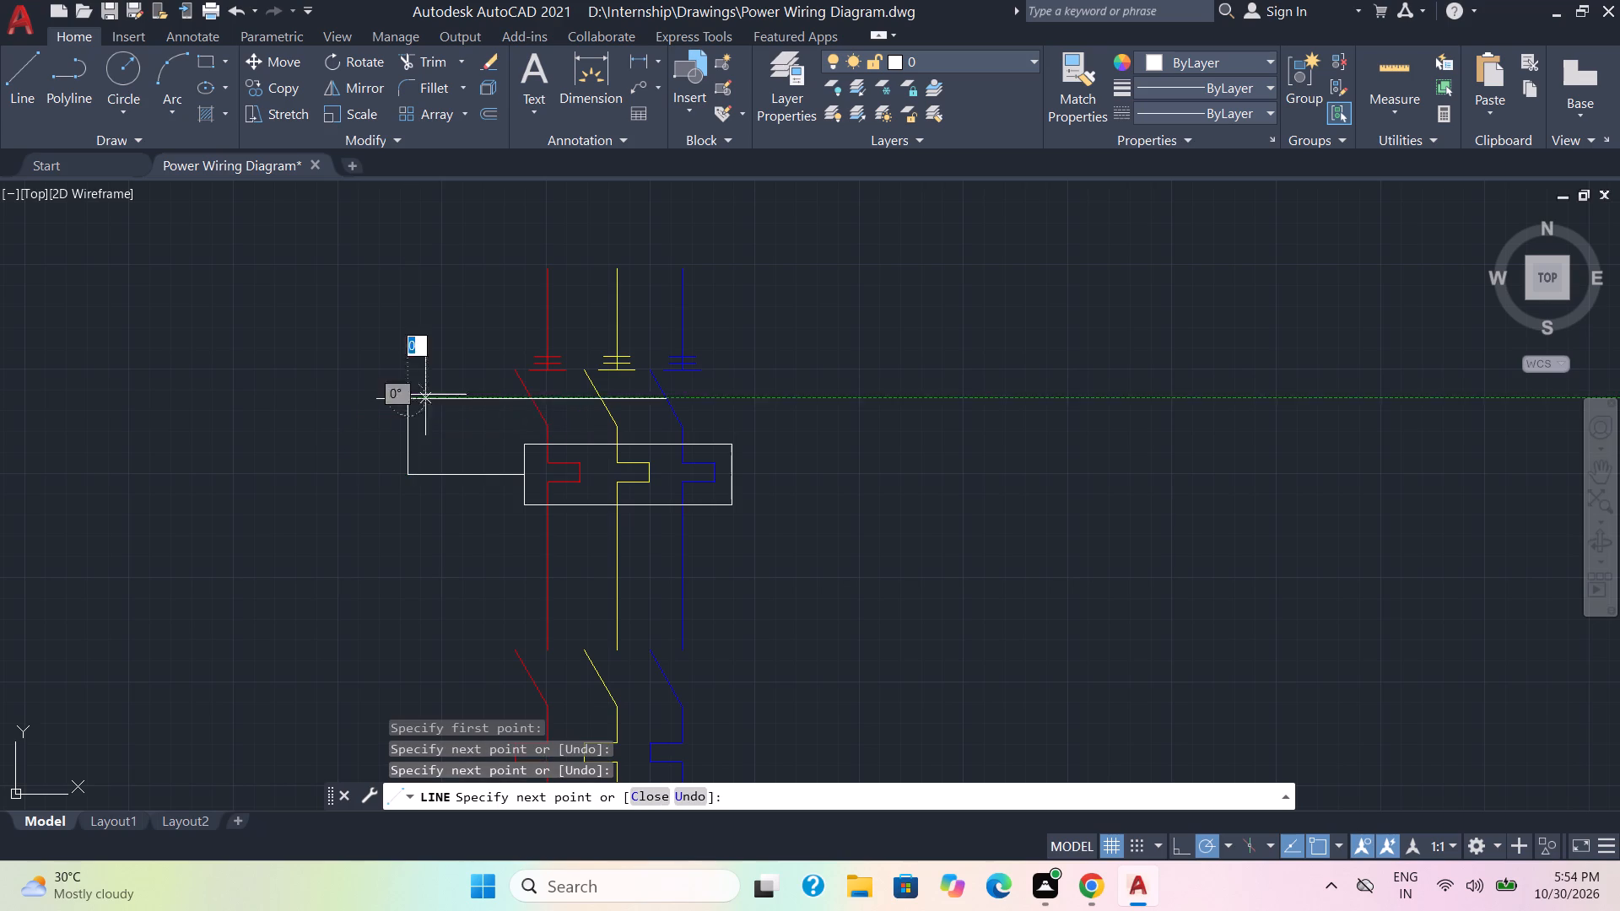
pyautogui.press('Escape')
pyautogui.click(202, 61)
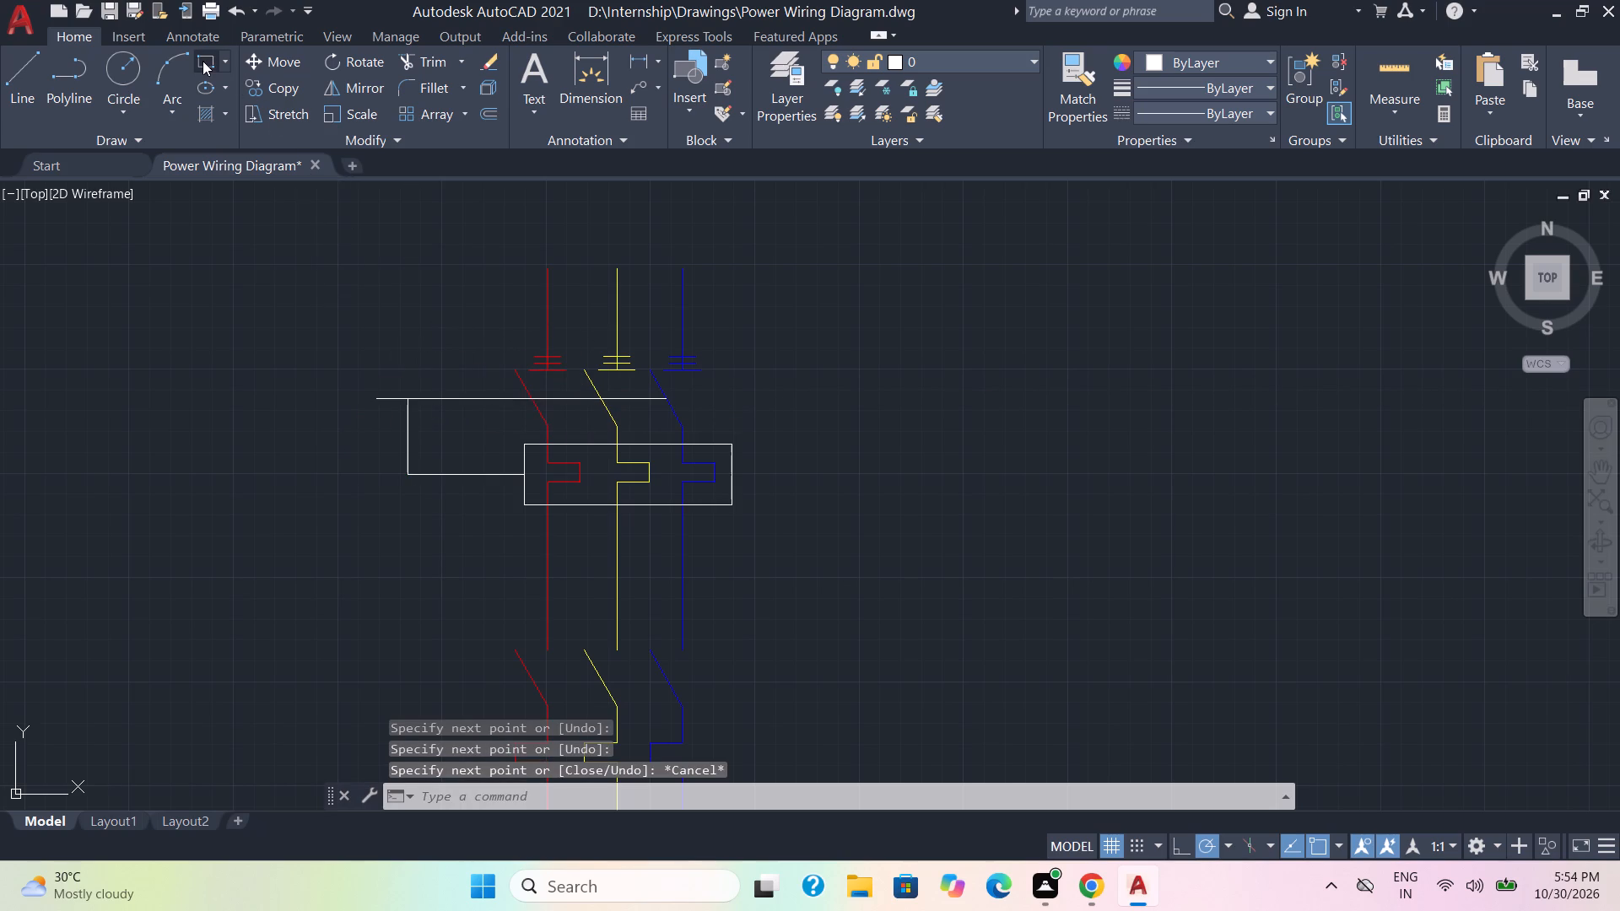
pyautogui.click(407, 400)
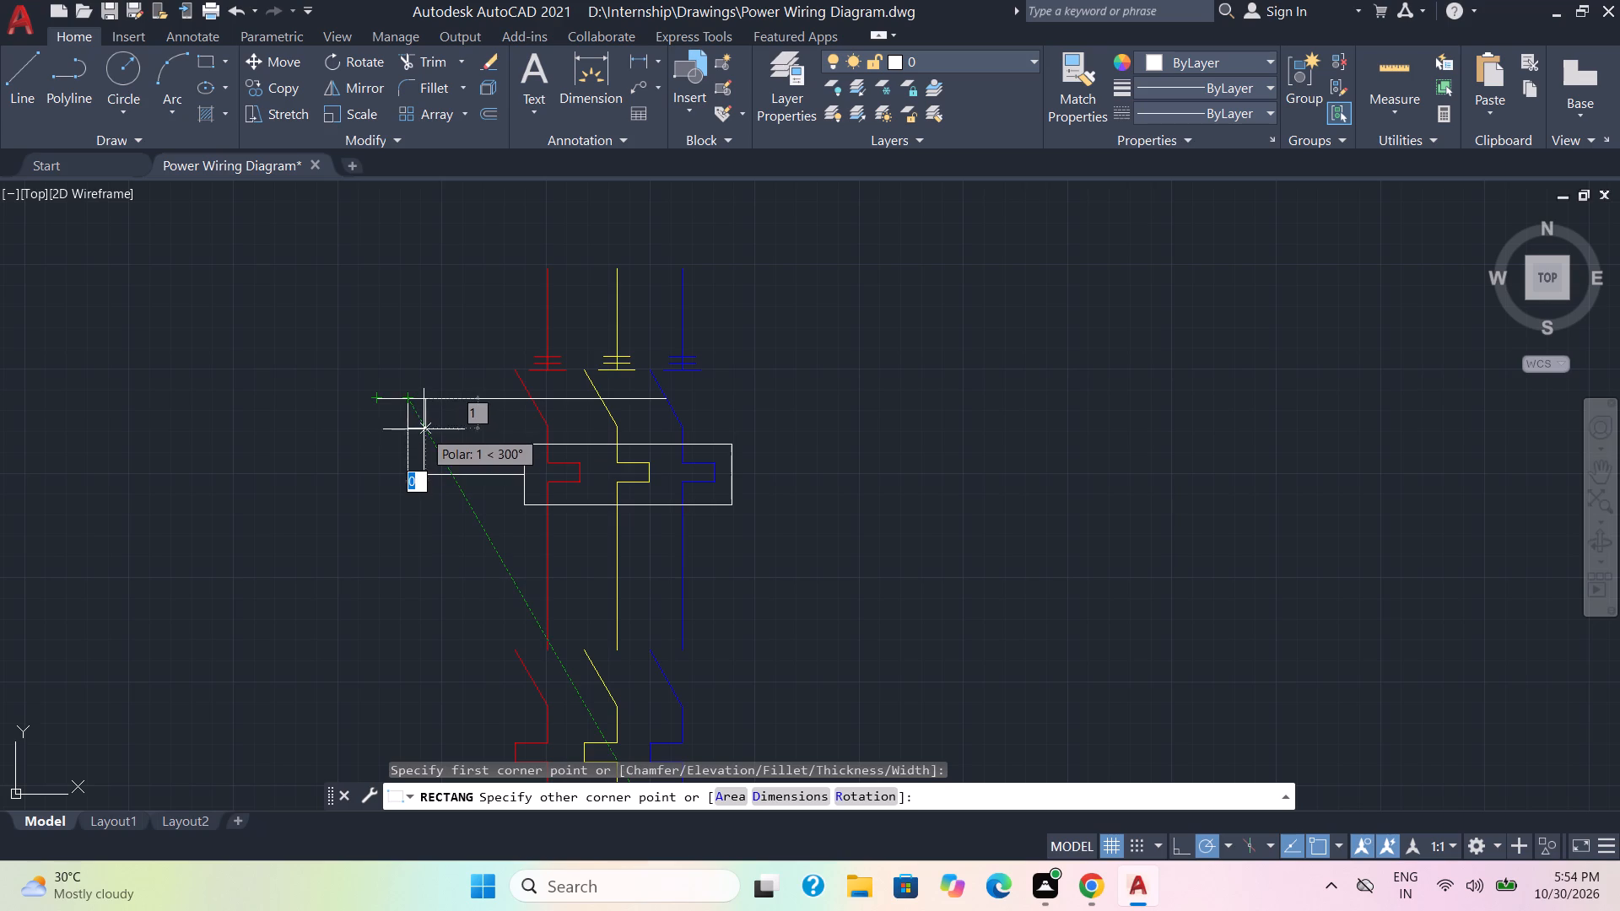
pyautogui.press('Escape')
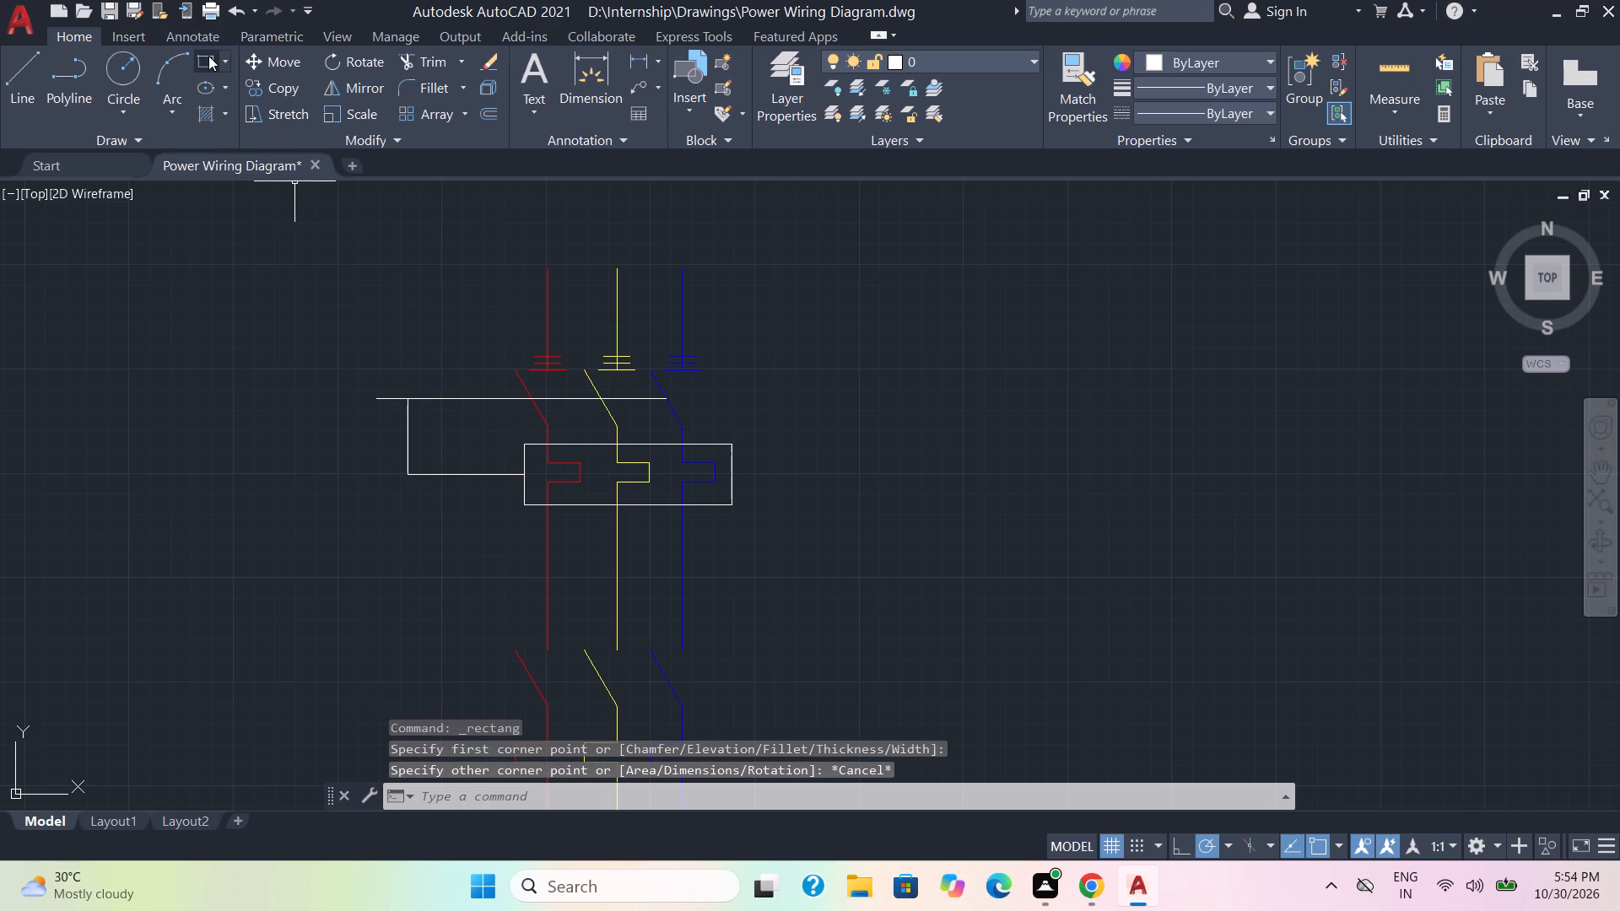
# Draw a small rectangle about 1 by 1 mm around the junction of the vertical line and the horizontal link.
pyautogui.click(208, 60)
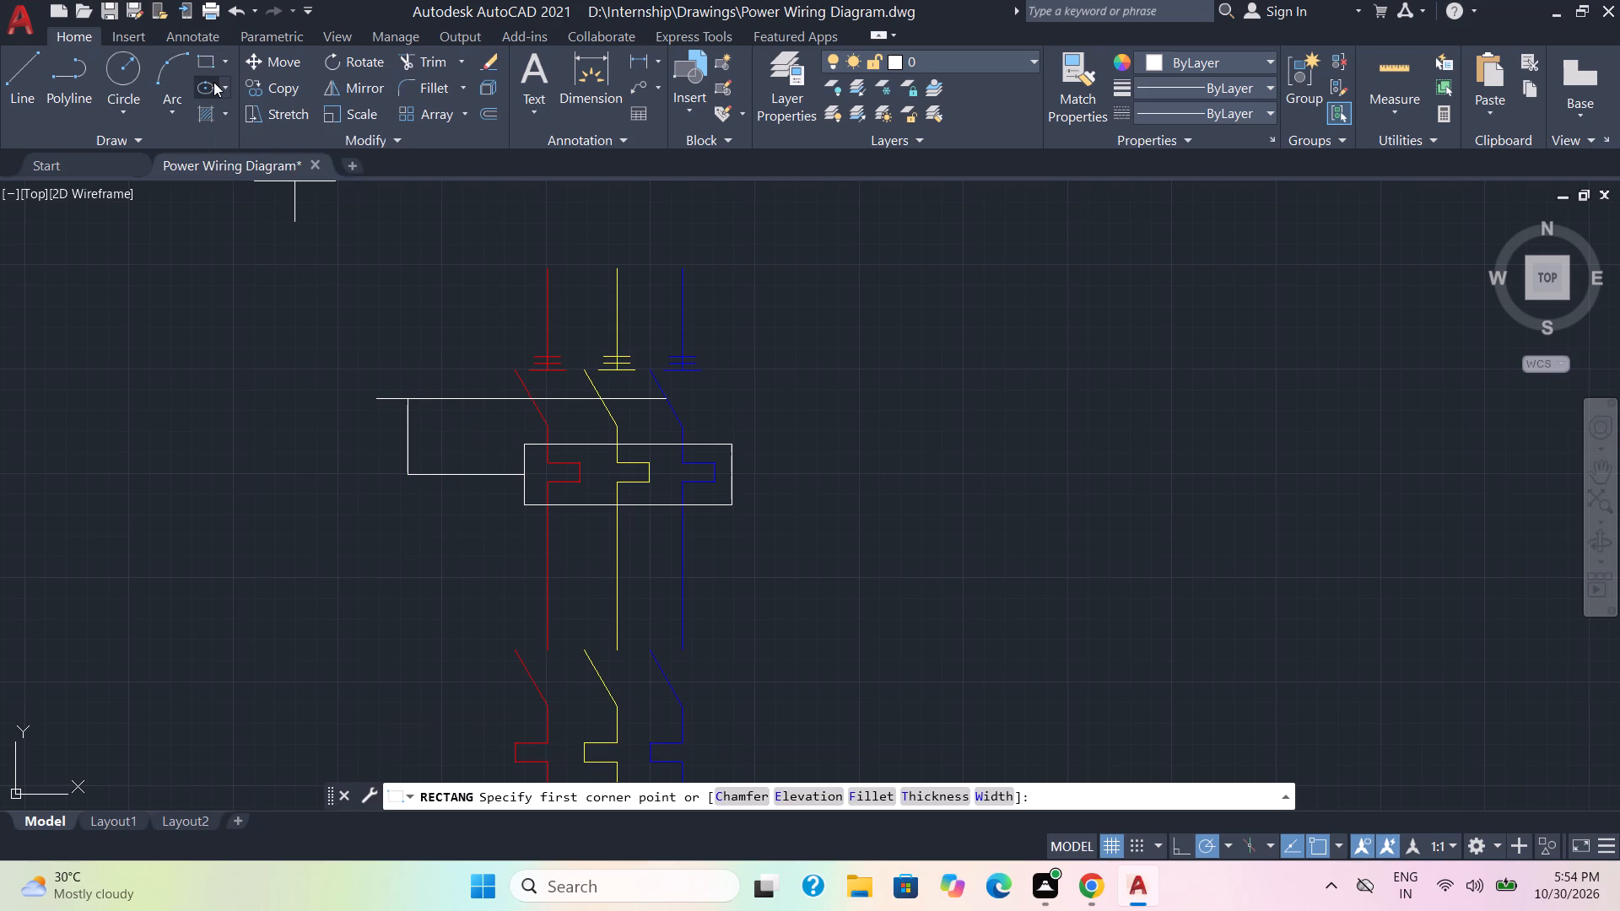
pyautogui.scroll(2, 413, 422)
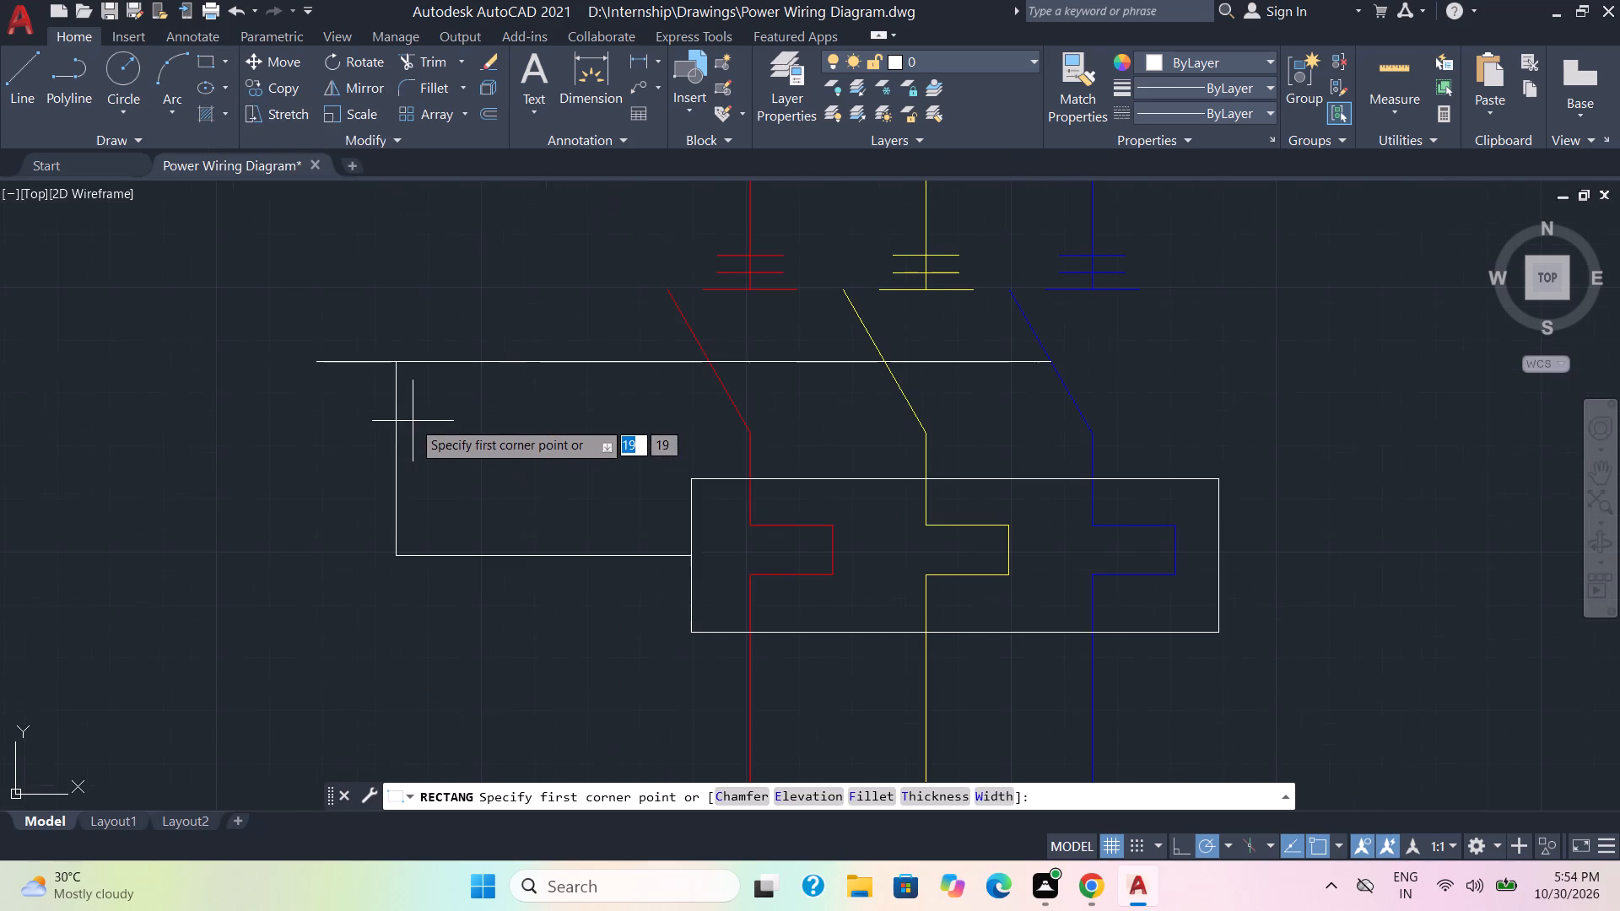
pyautogui.click(358, 322)
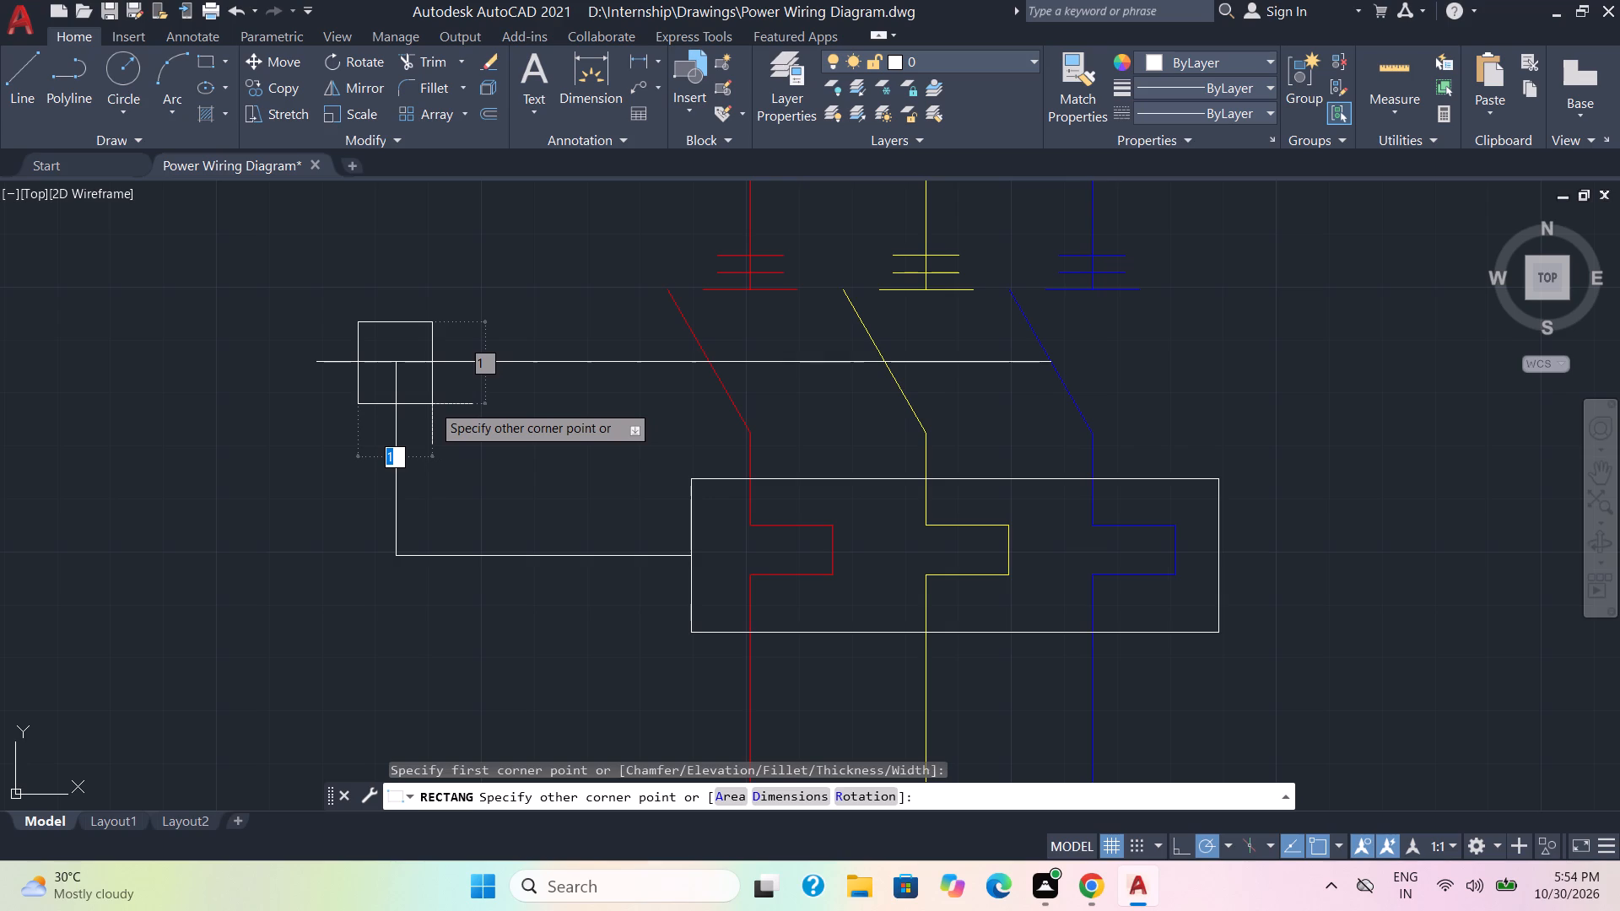
pyautogui.click(432, 404)
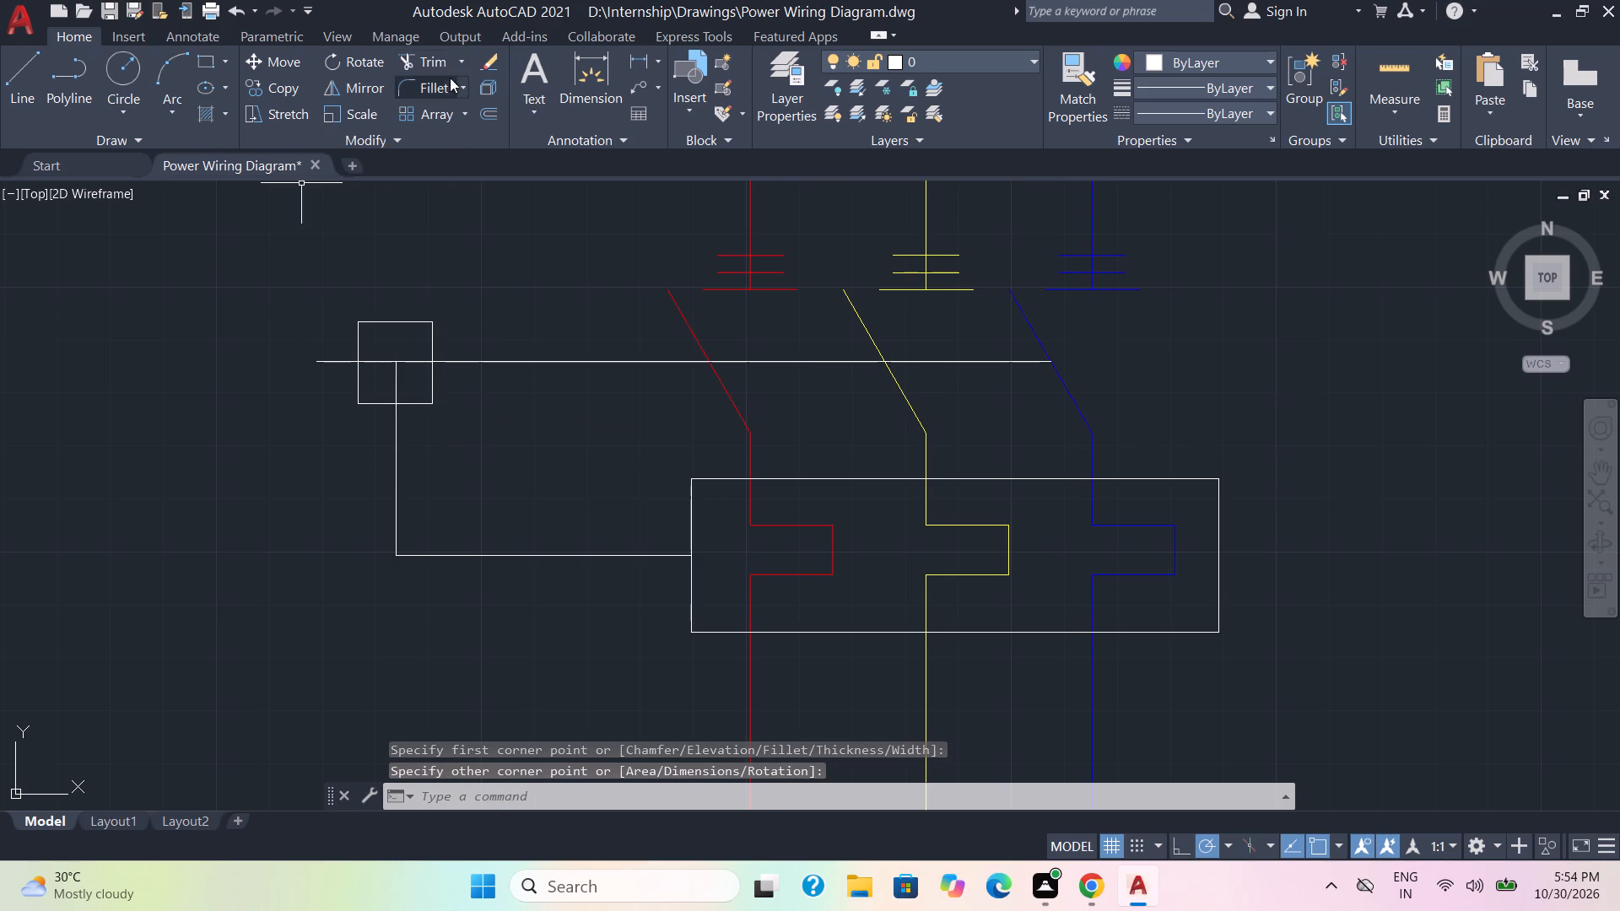
# Move the small rectangle slightly by its top-edge midpoint to align it with the vertical line.
pyautogui.click(434, 345)
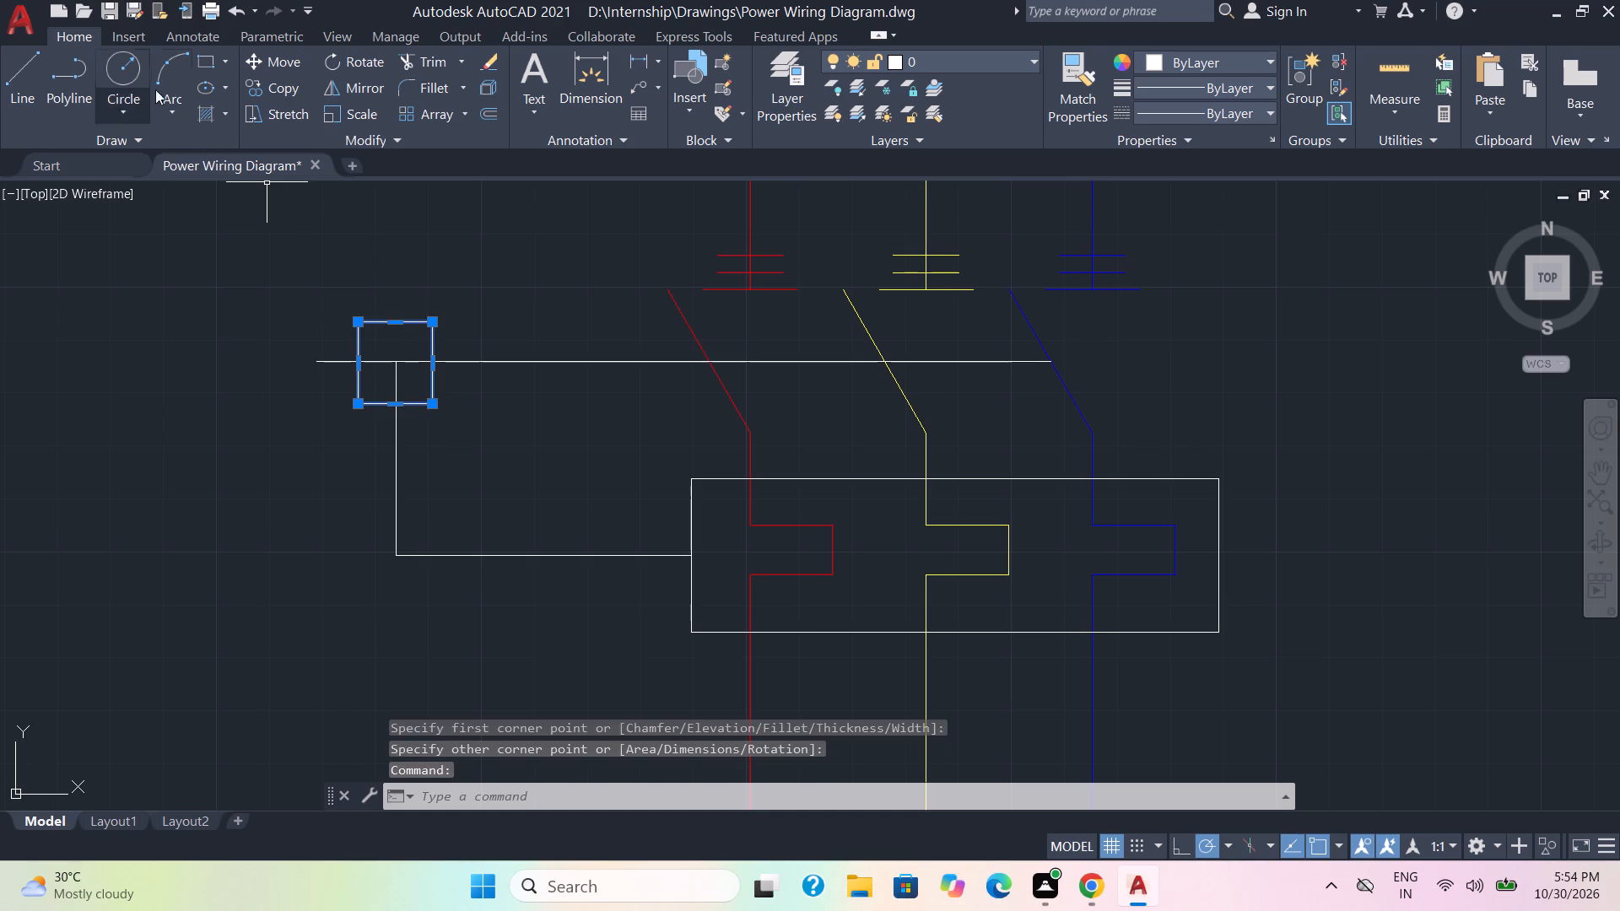
pyautogui.click(279, 60)
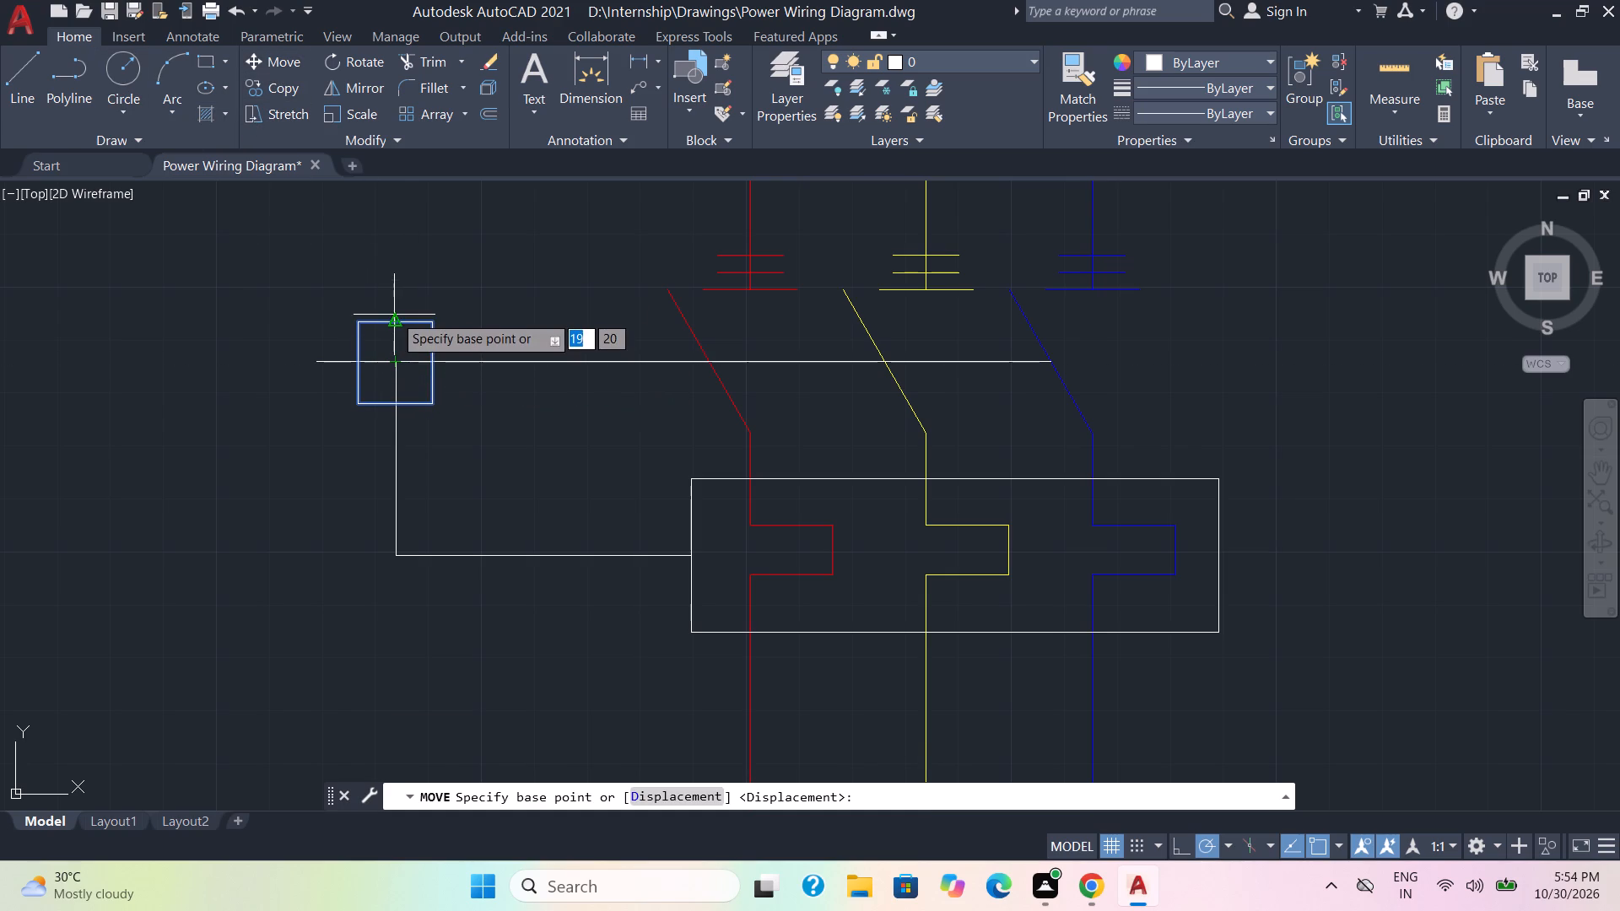
pyautogui.scroll(4, 395, 317)
pyautogui.click(385, 348)
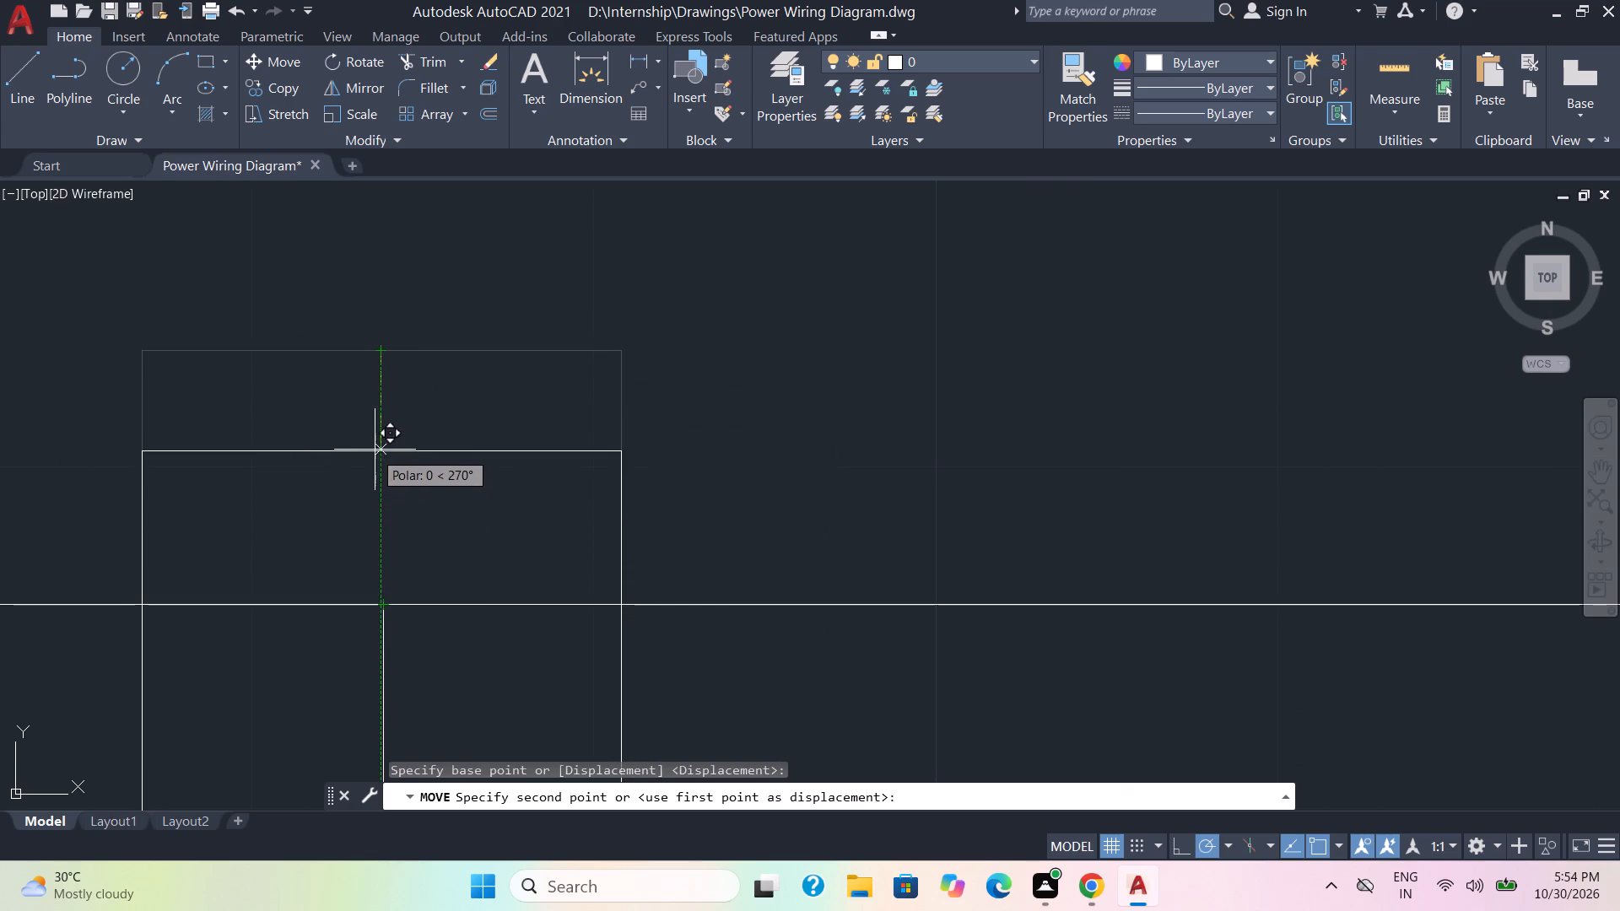
pyautogui.click(380, 352)
# Extend the vertical line inside the small rectangle up to the rectangle's top edge.
pyautogui.scroll(-2, 451, 407)
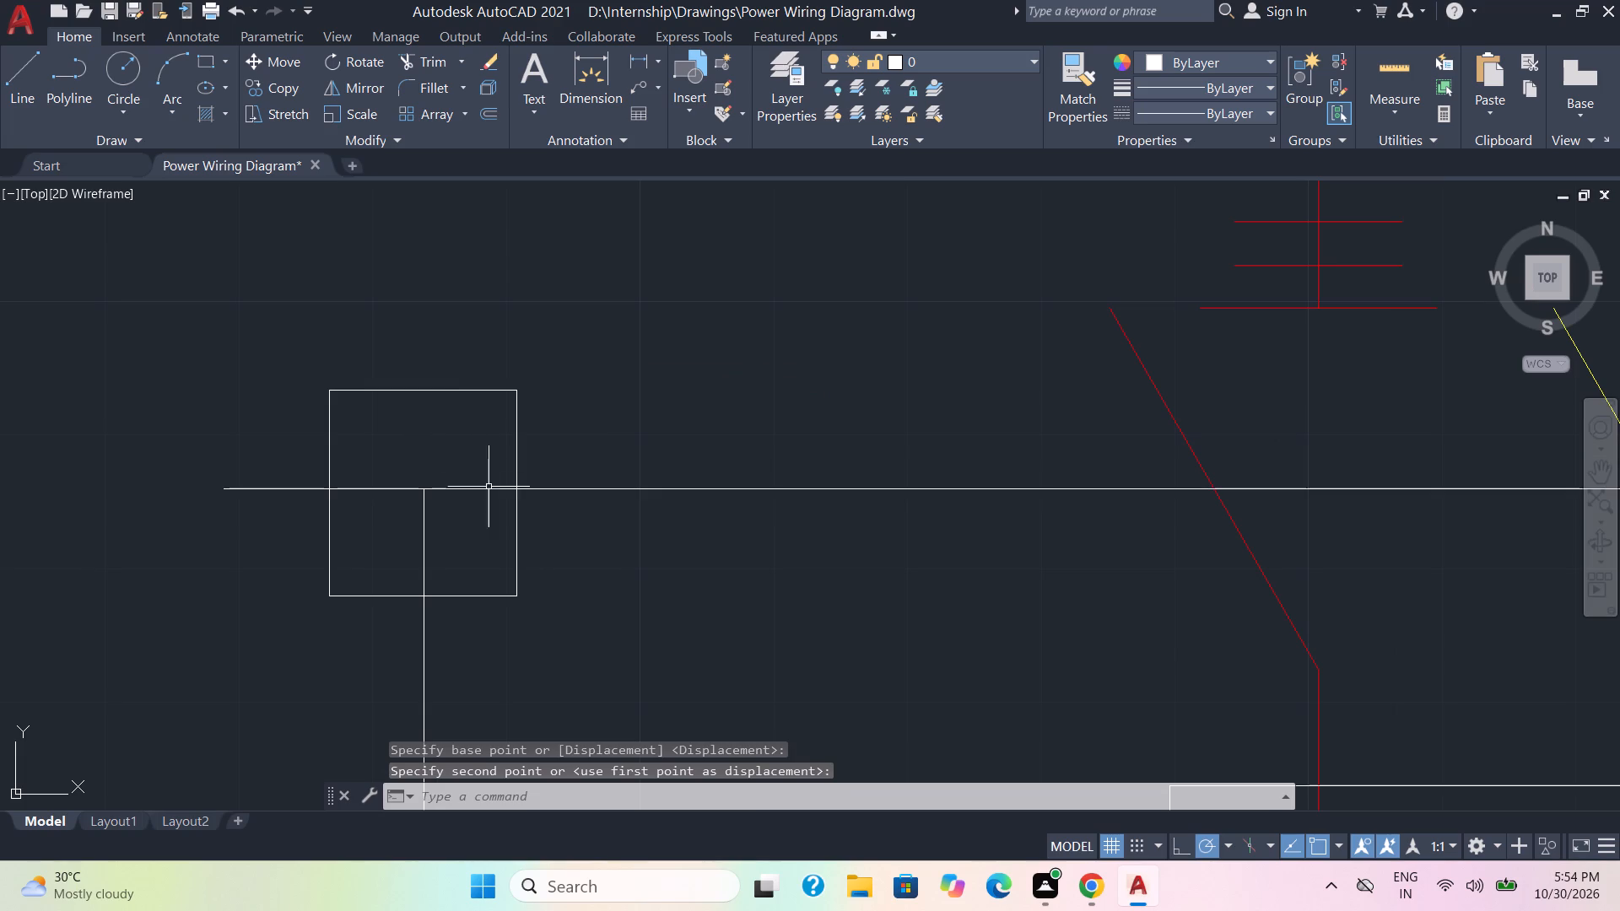
pyautogui.click(427, 58)
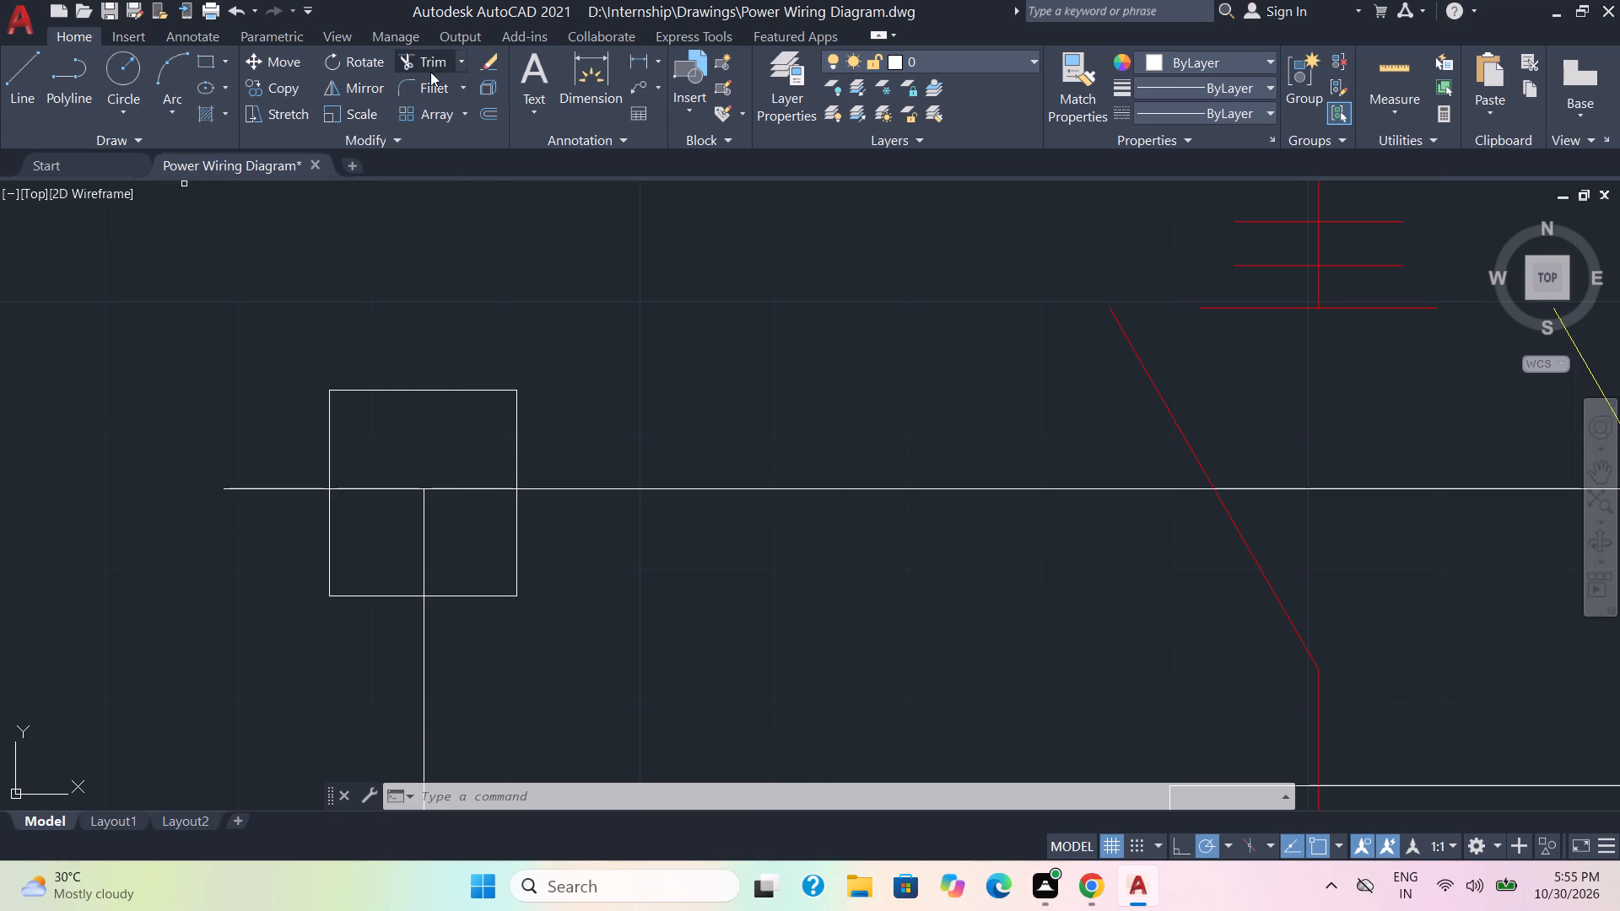
pyautogui.keyDown('shift'); pyautogui.click(424, 539); pyautogui.keyUp('shift')
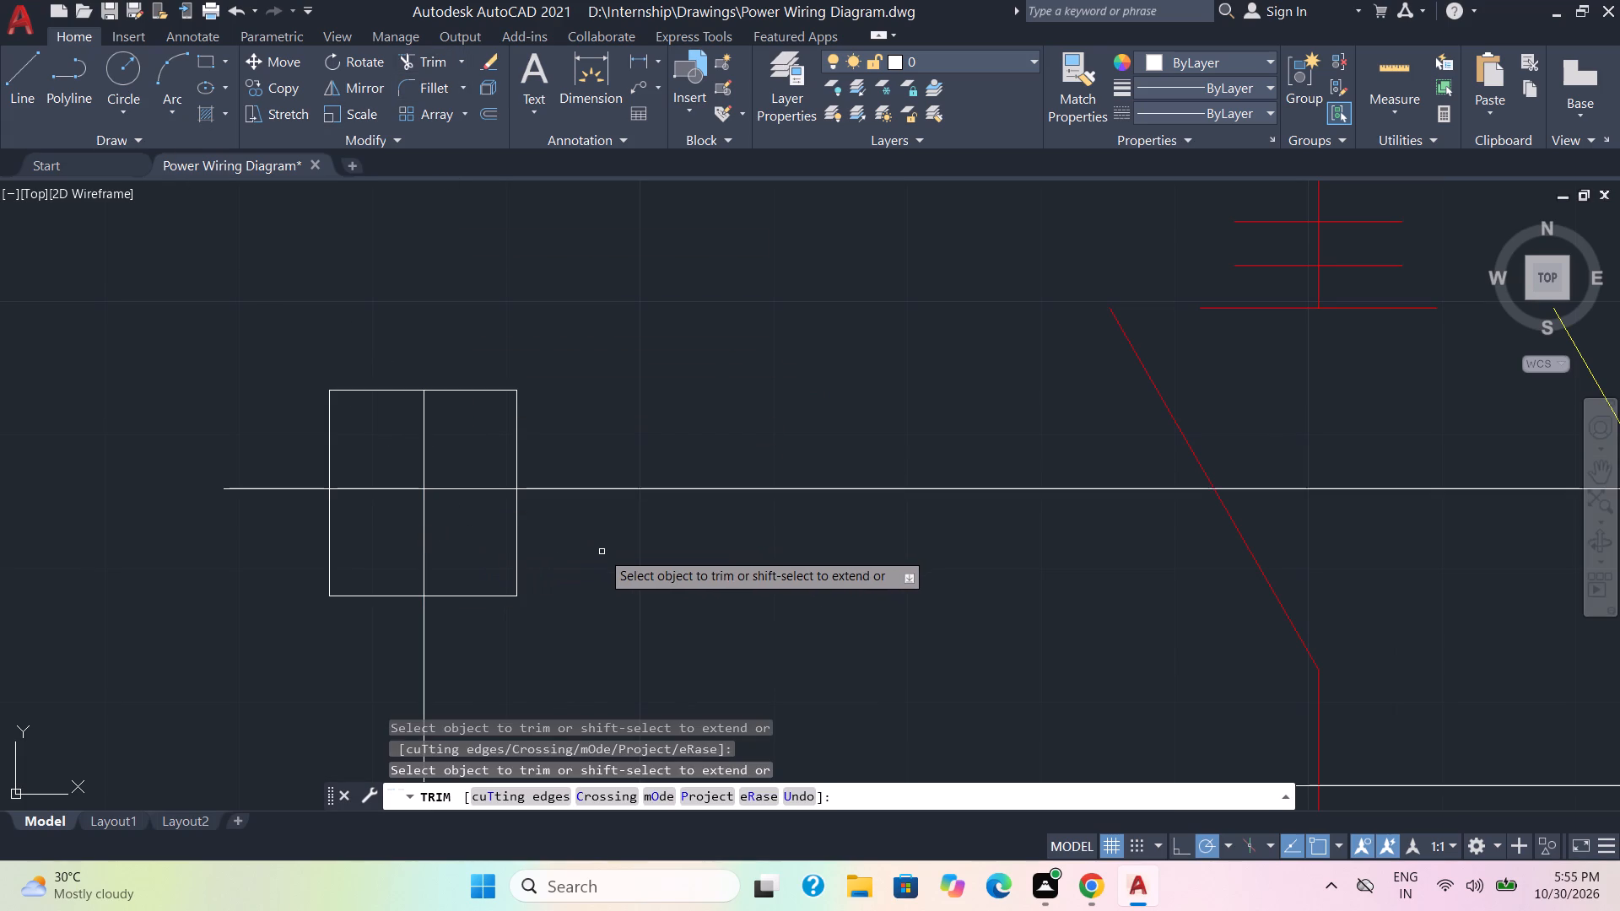
pyautogui.scroll(-2, 602, 552)
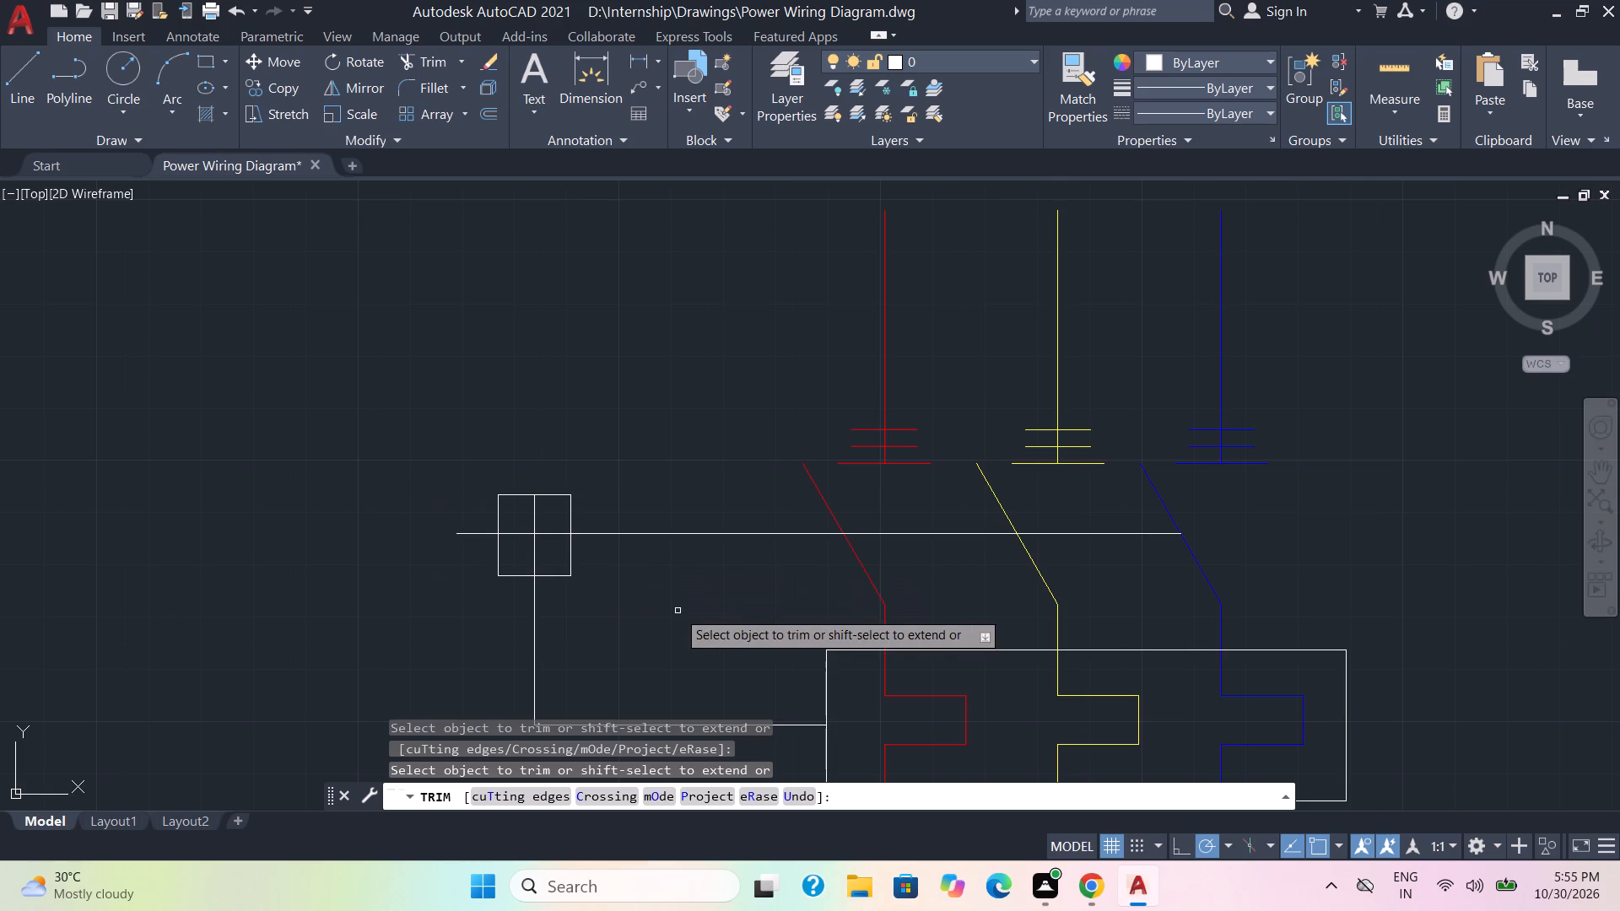
pyautogui.moveTo(673, 606); pyautogui.dragTo(583, 409, button='middle')
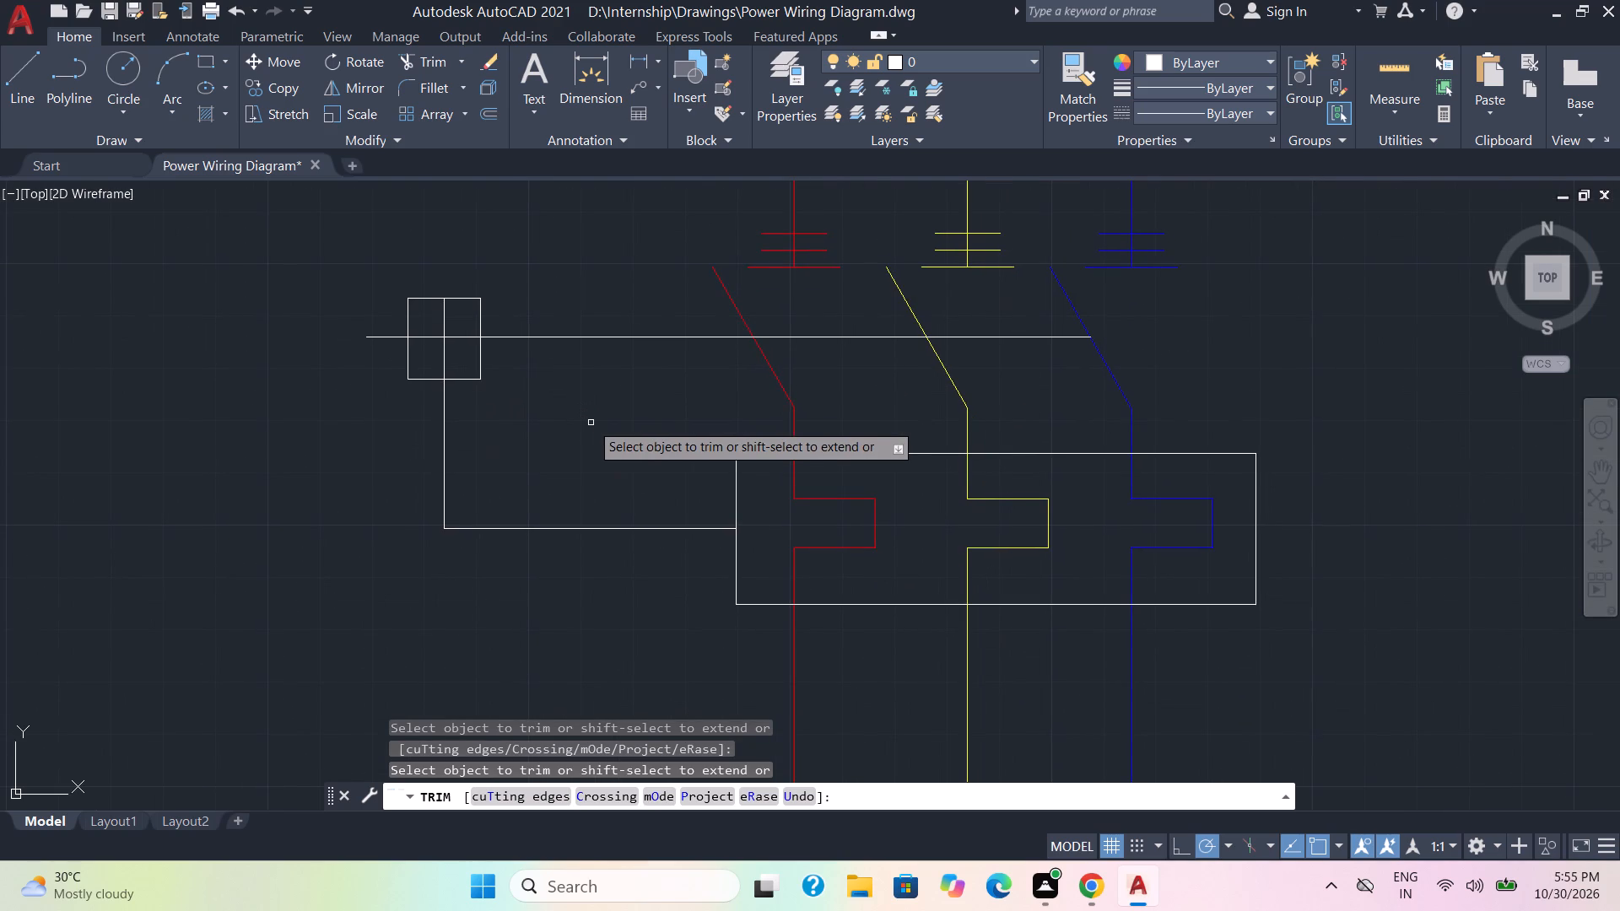
pyautogui.press('Escape')
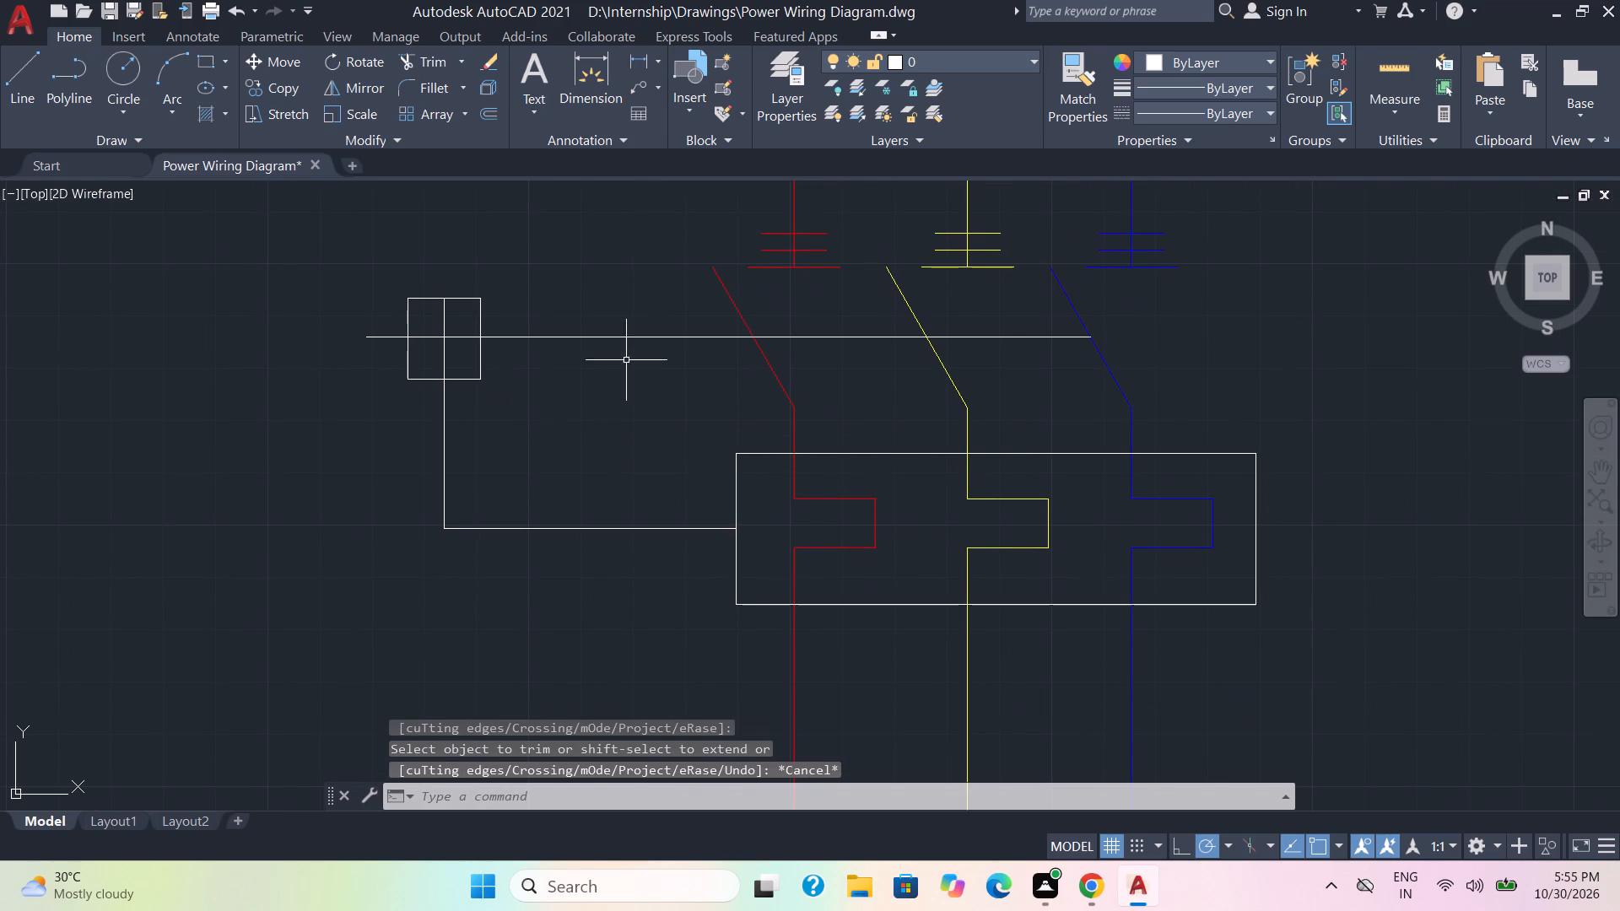
# Load all the linetypes available in acad.lin into the drawing.
pyautogui.click(625, 337)
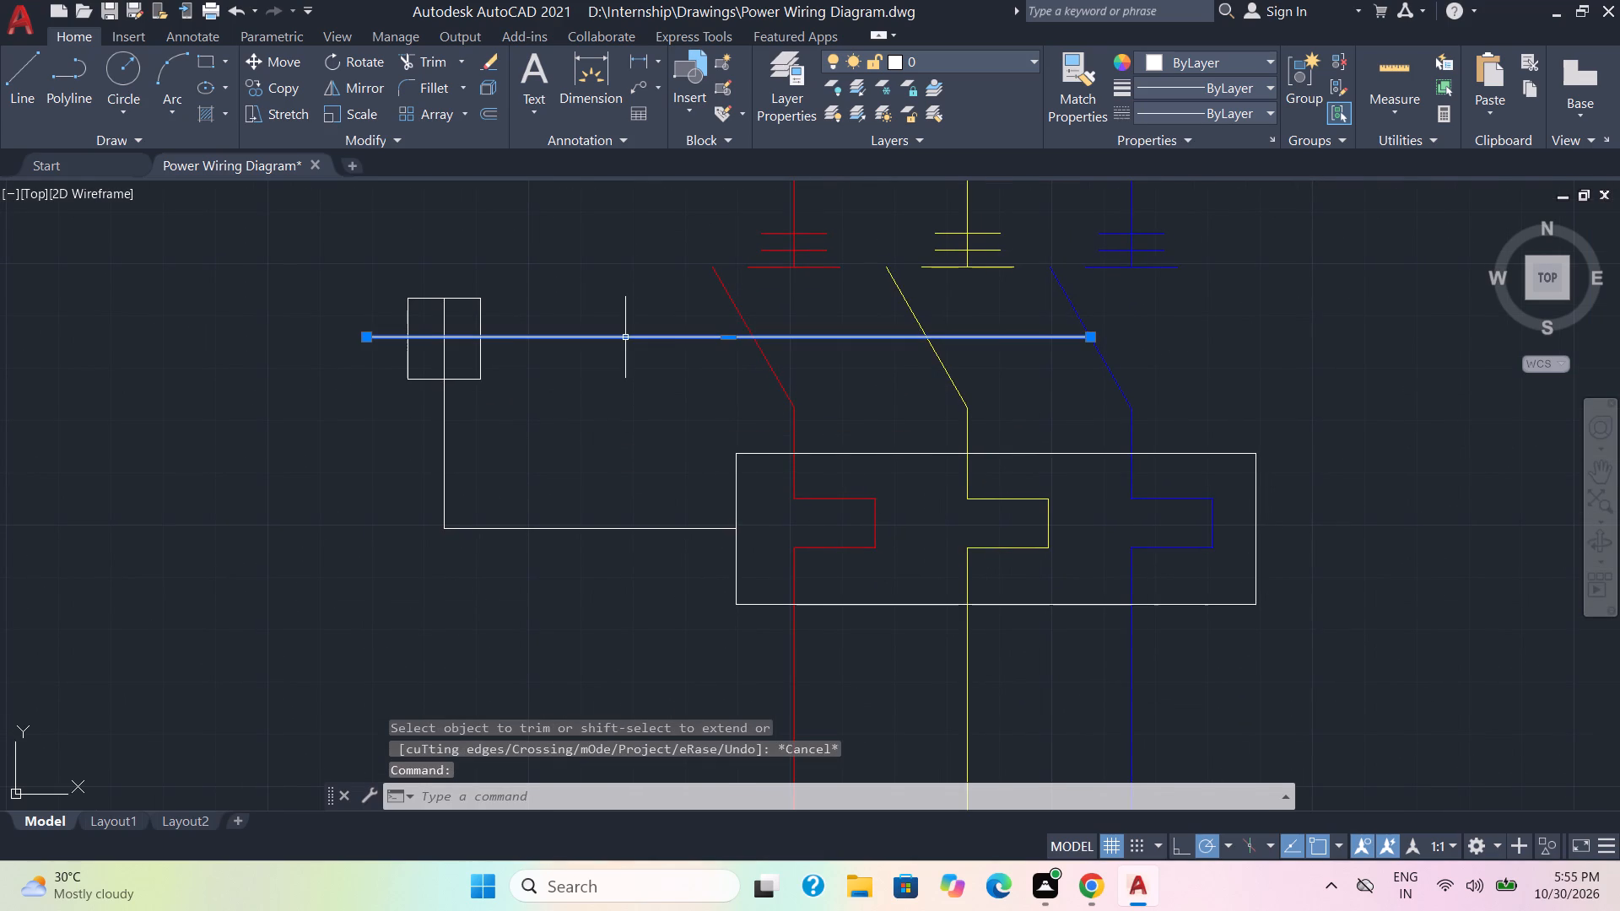
pyautogui.click(1180, 115)
pyautogui.click(1196, 221)
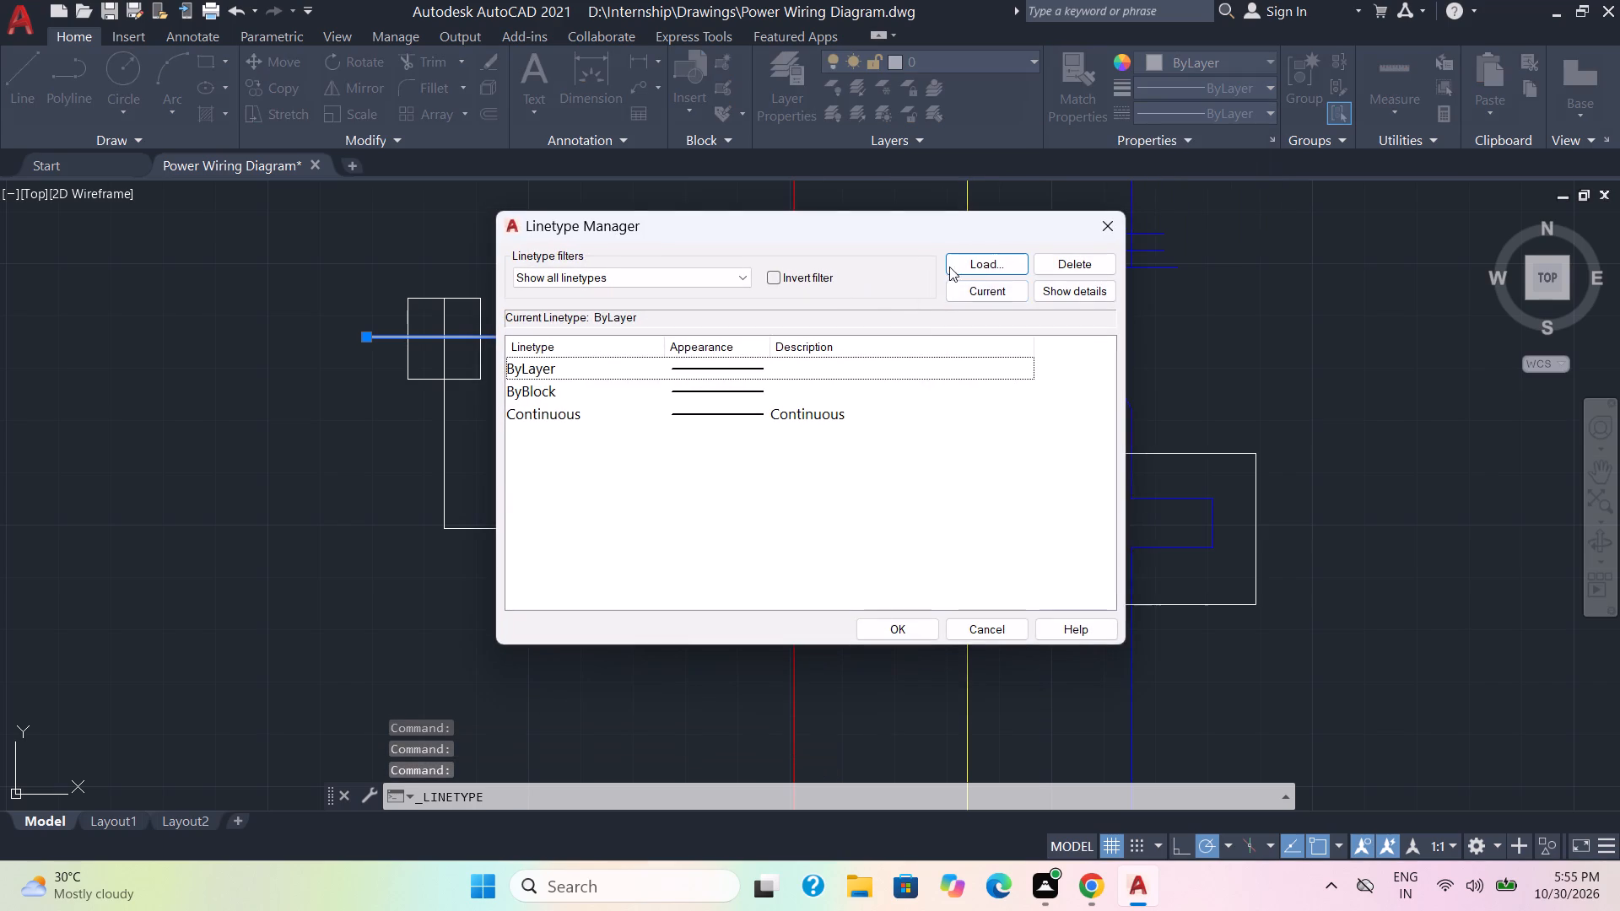
pyautogui.click(986, 252)
pyautogui.click(655, 398)
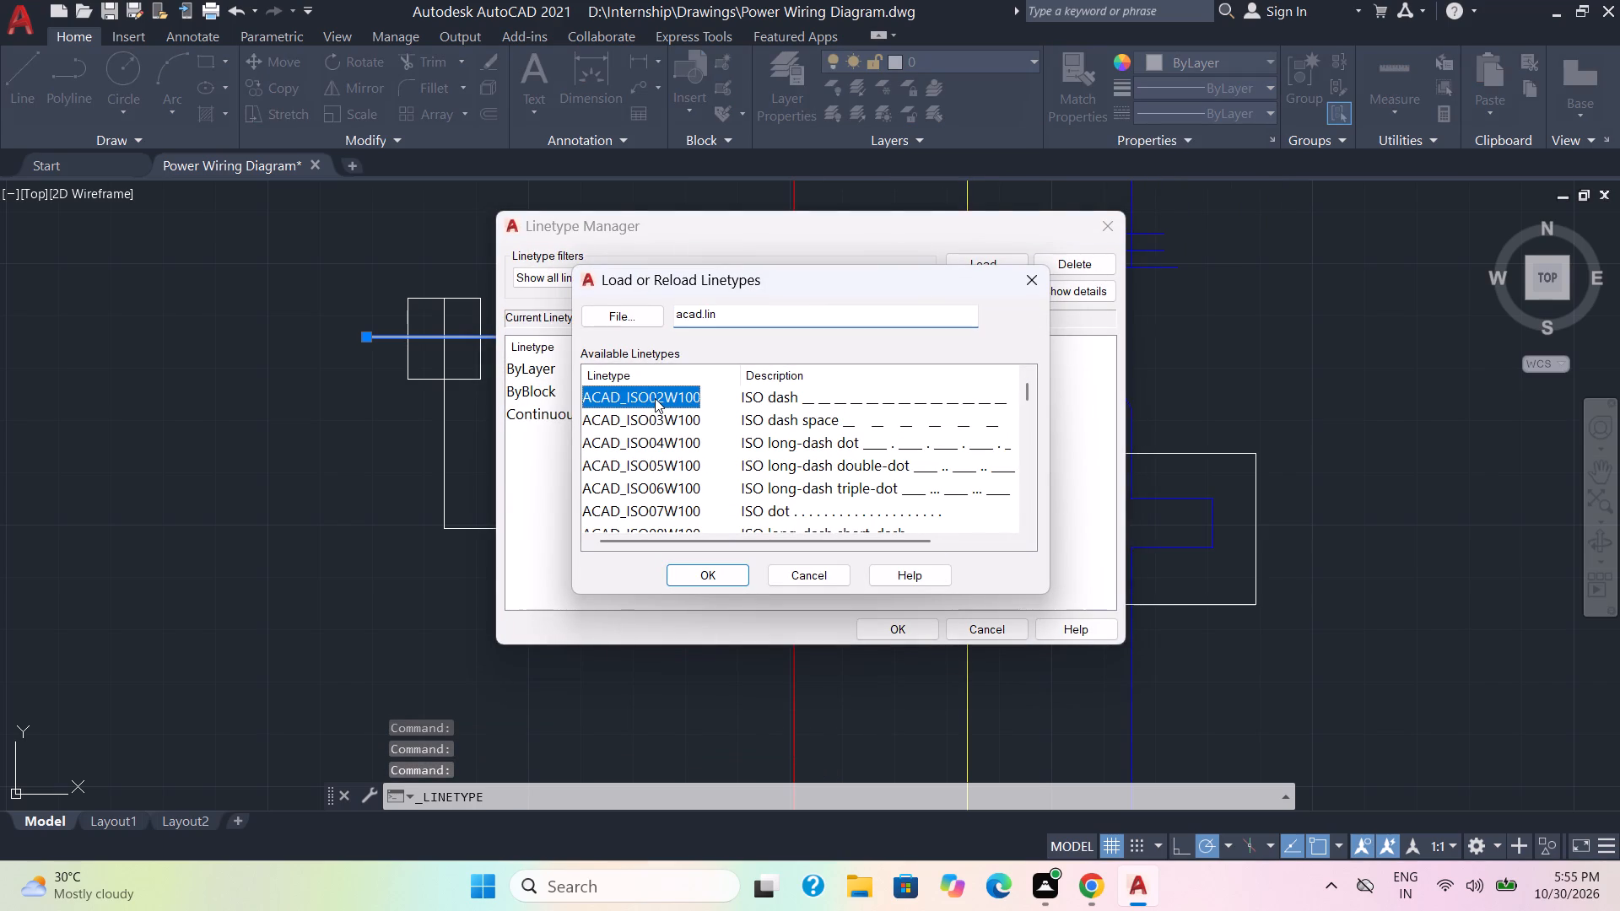
pyautogui.hotkey('ctrl', 'a')
pyautogui.click(728, 579)
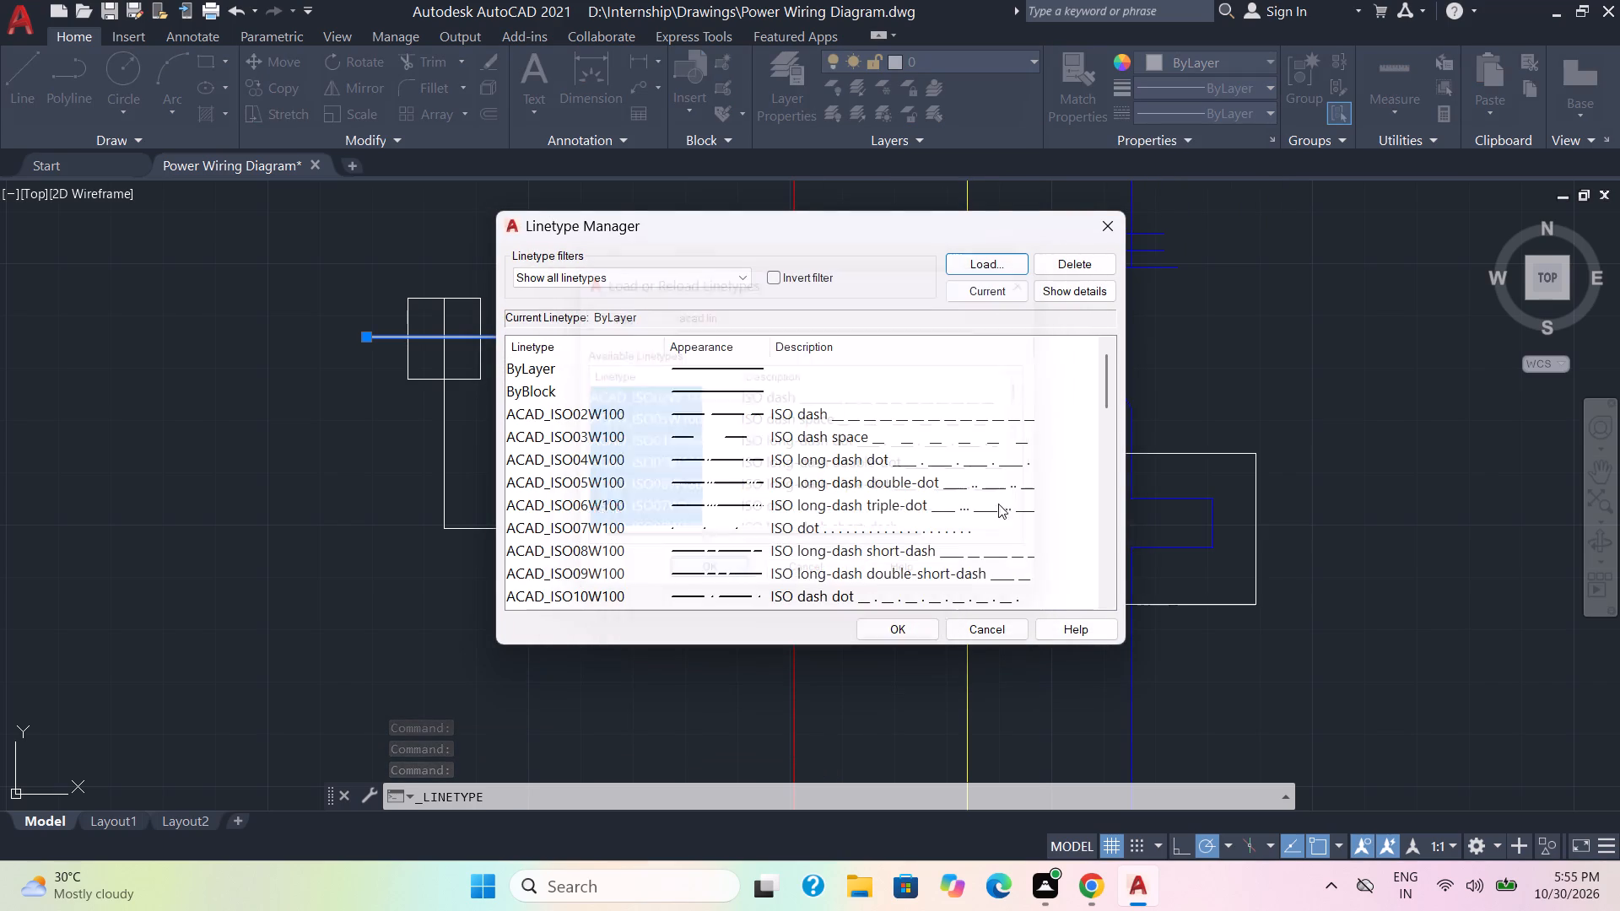
pyautogui.click(888, 634)
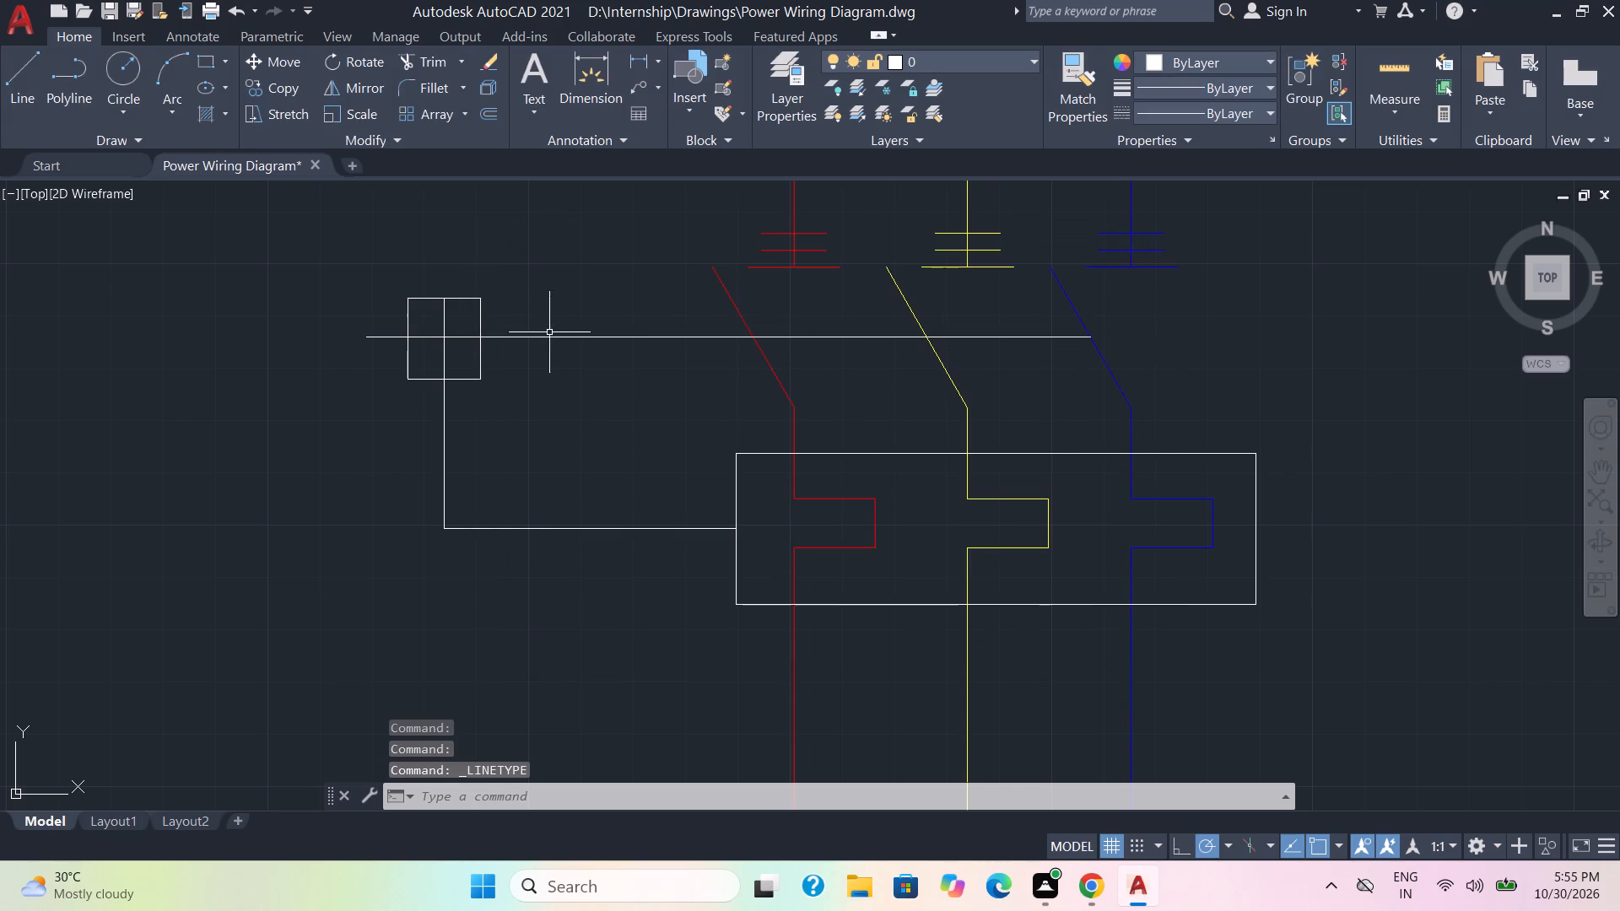
# Set the linetype of the long horizontal link across the three switches to HIDDEN2.
pyautogui.click(556, 335)
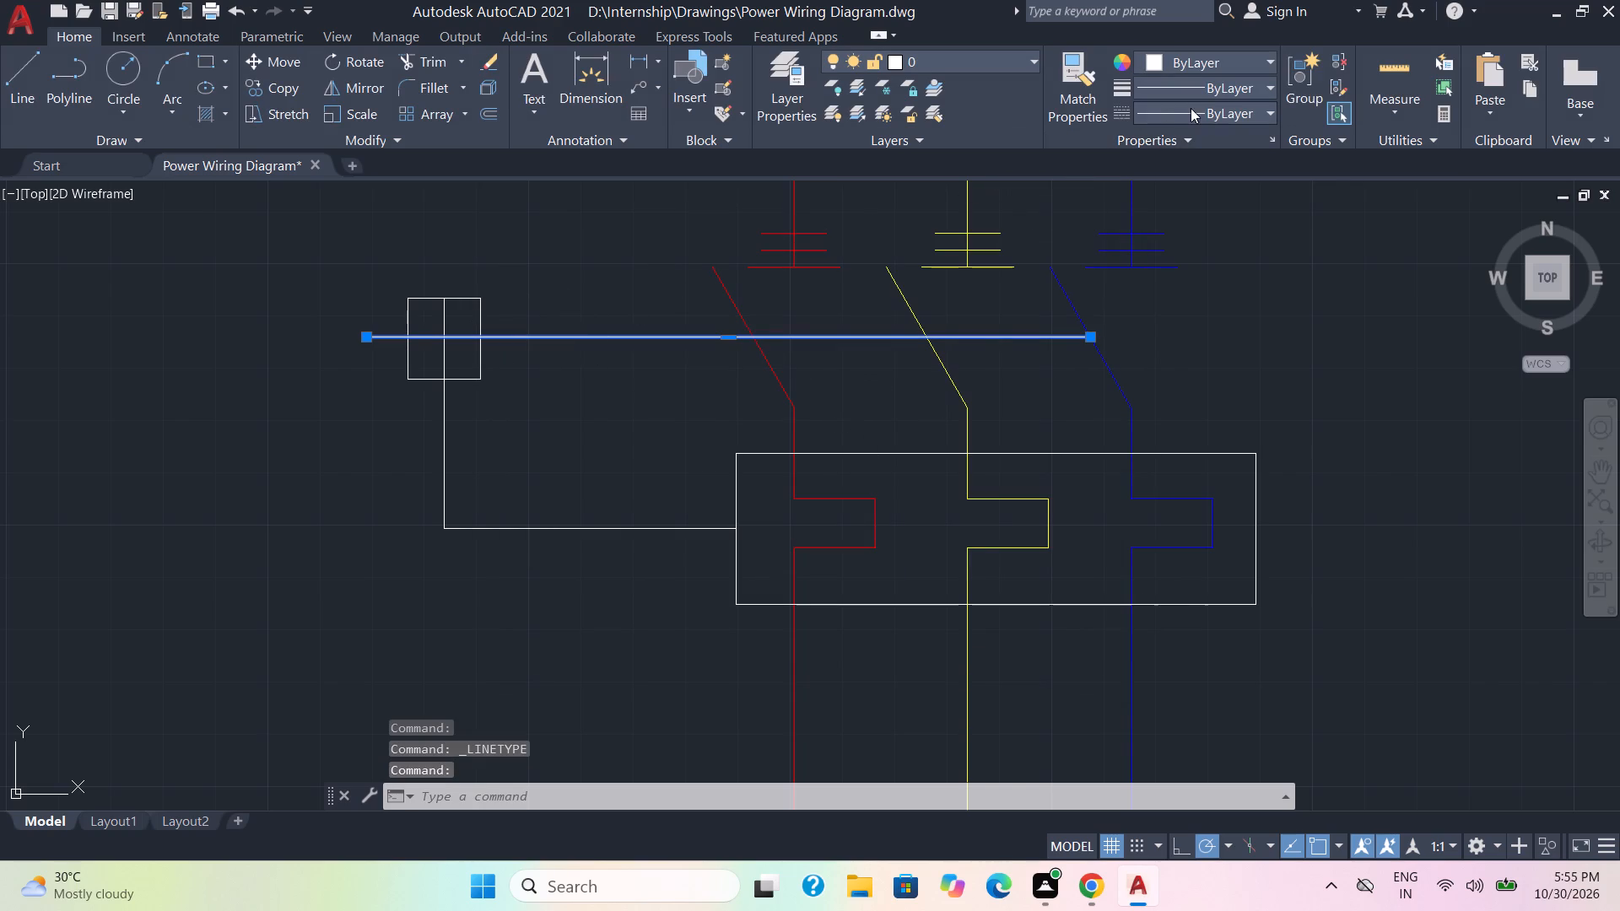
pyautogui.click(1191, 108)
pyautogui.scroll(-13, 1205, 343)
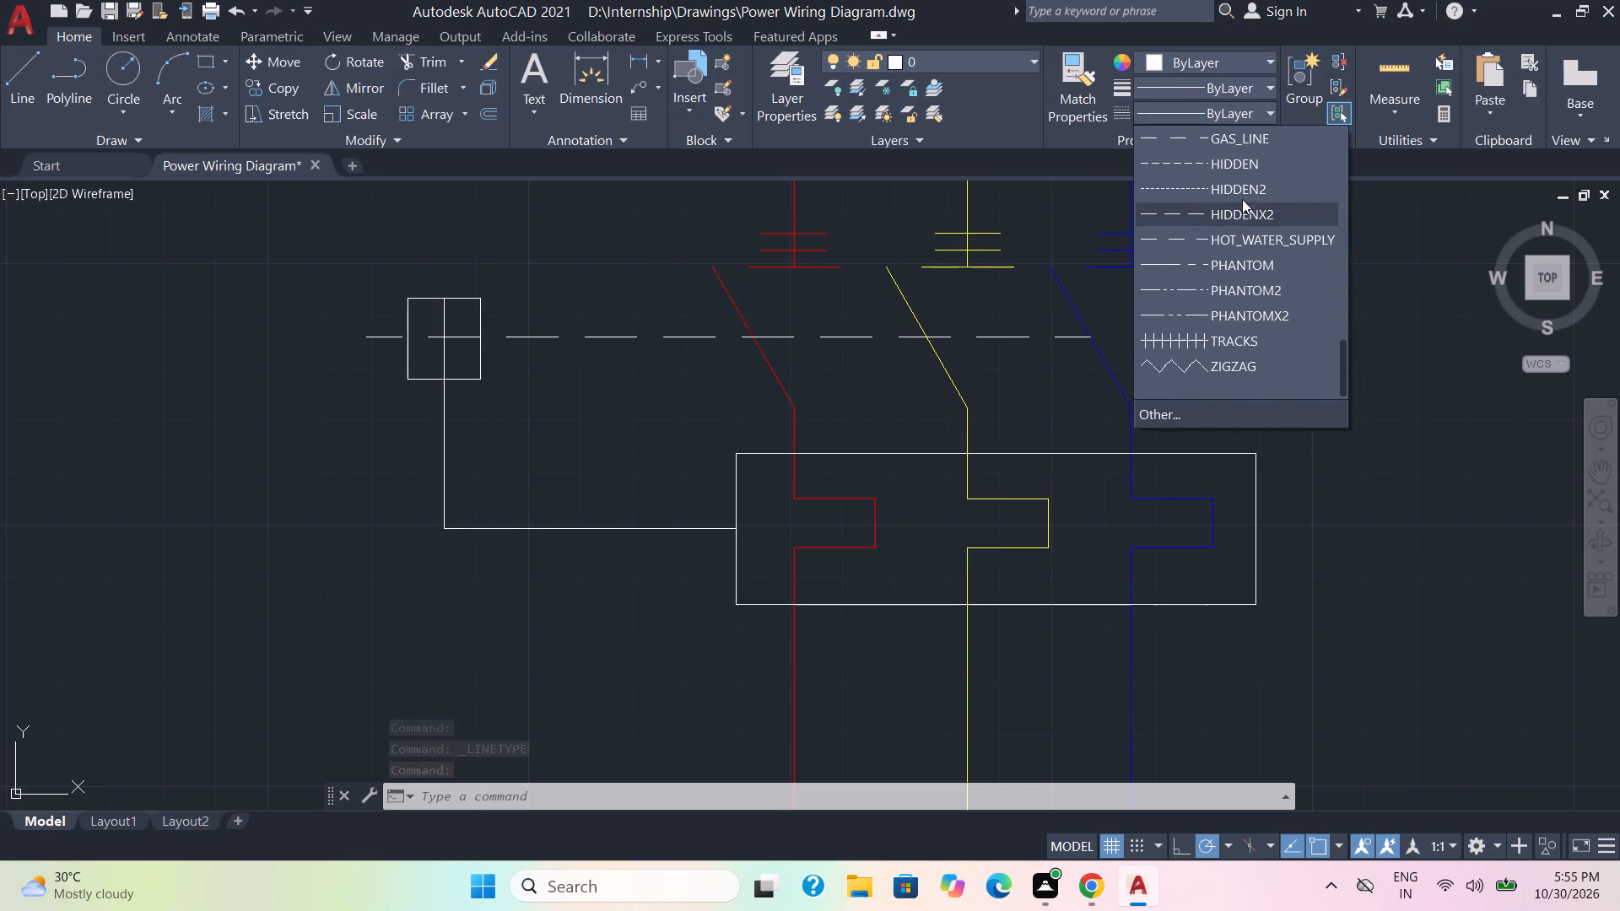
pyautogui.click(1244, 189)
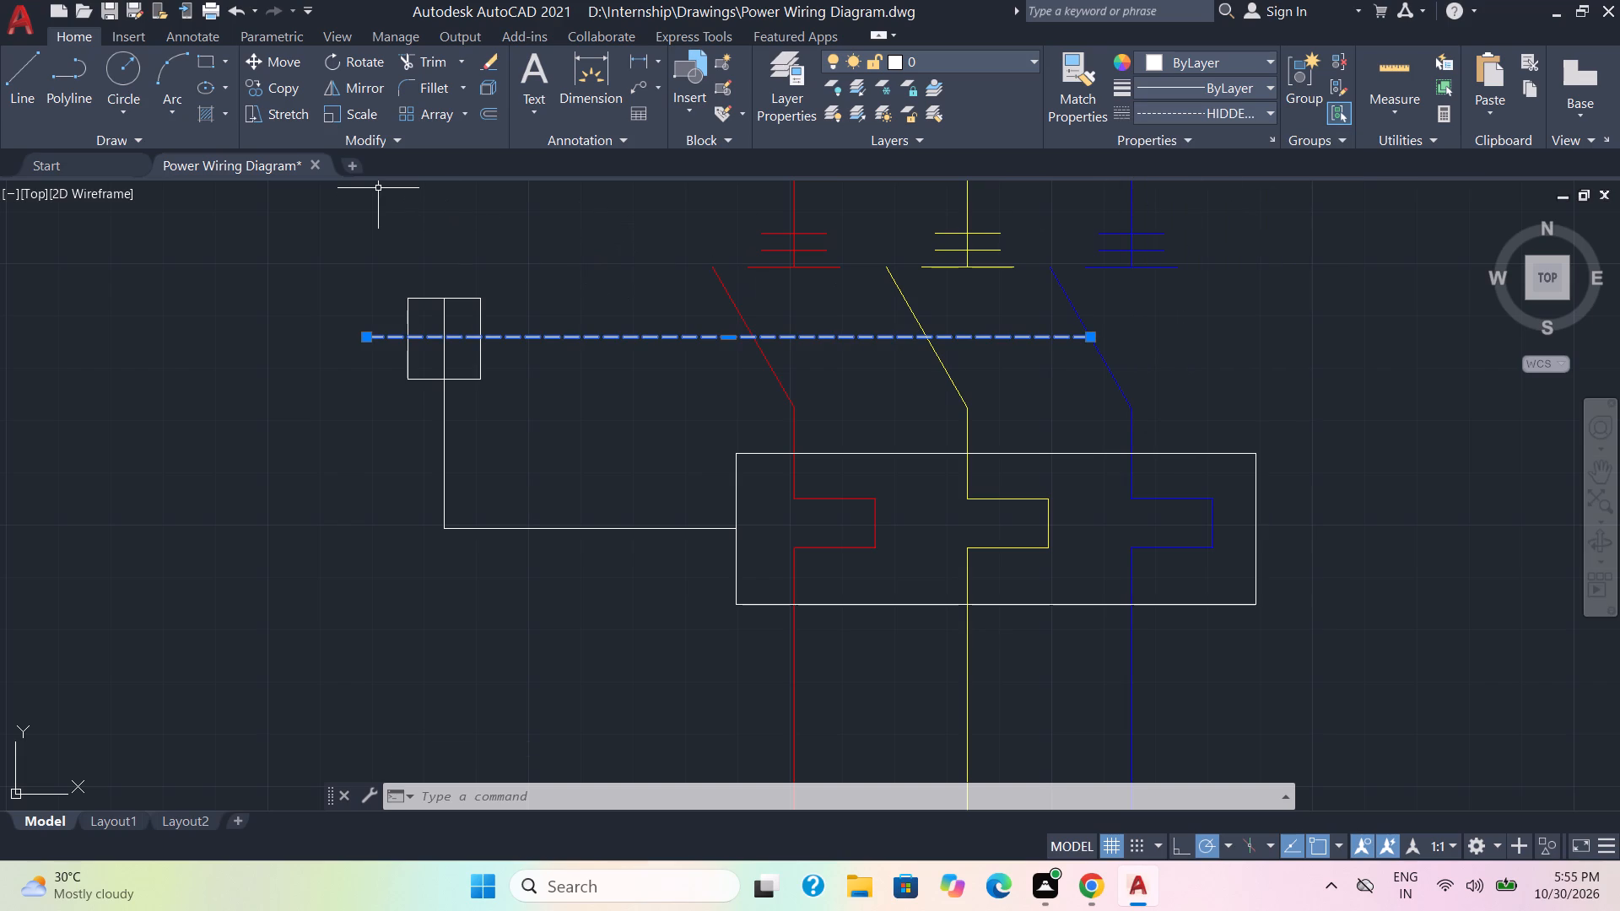
pyautogui.press('Escape')
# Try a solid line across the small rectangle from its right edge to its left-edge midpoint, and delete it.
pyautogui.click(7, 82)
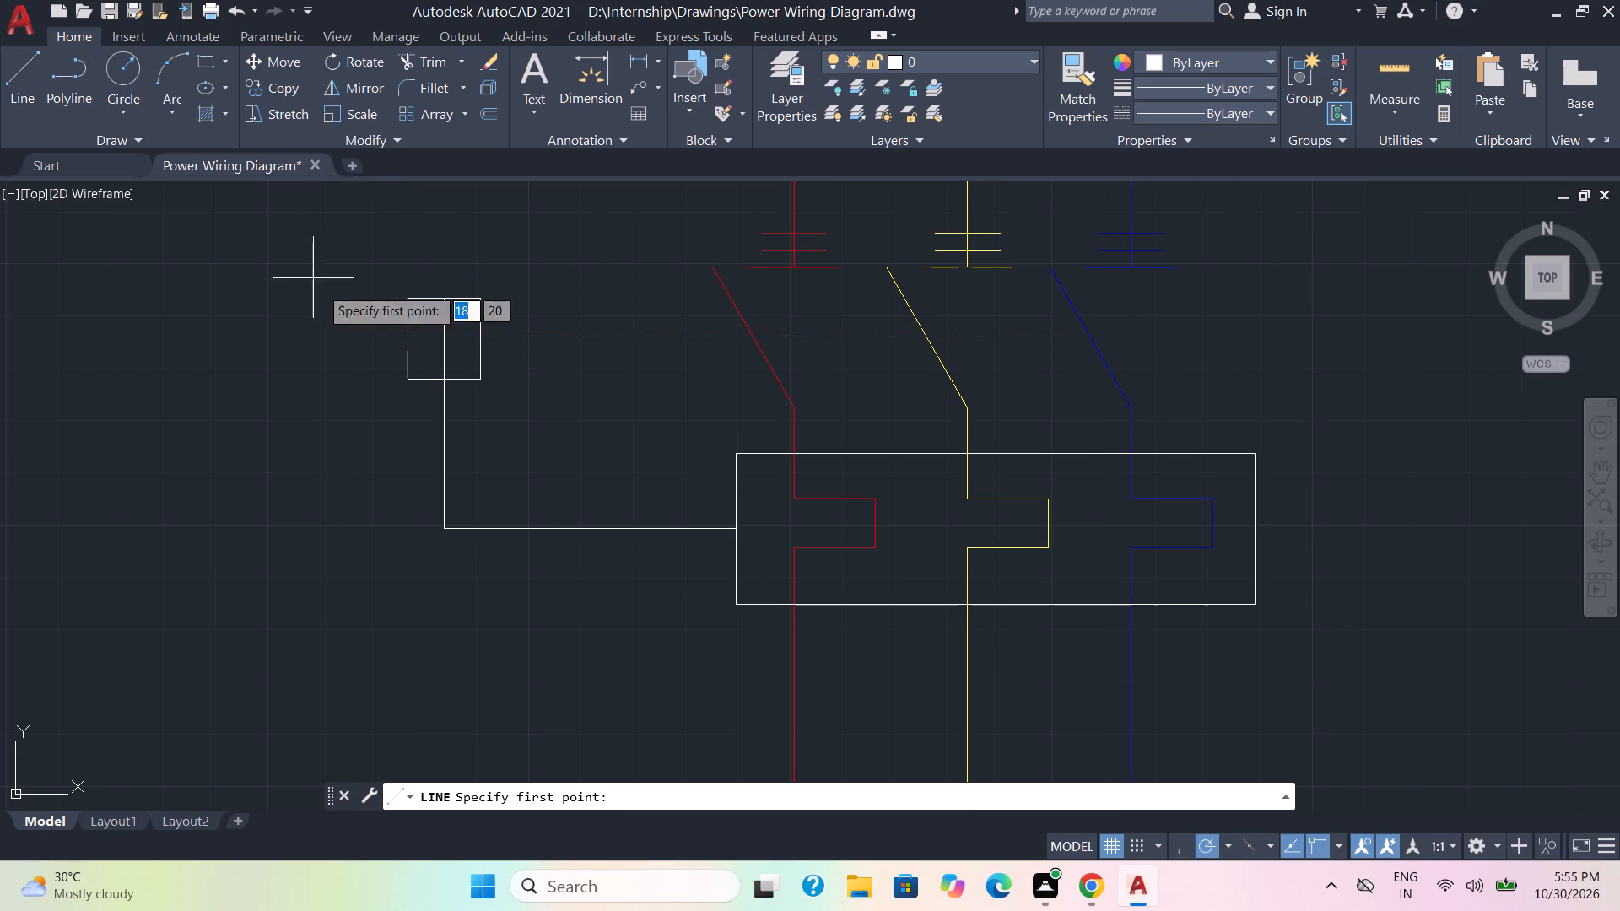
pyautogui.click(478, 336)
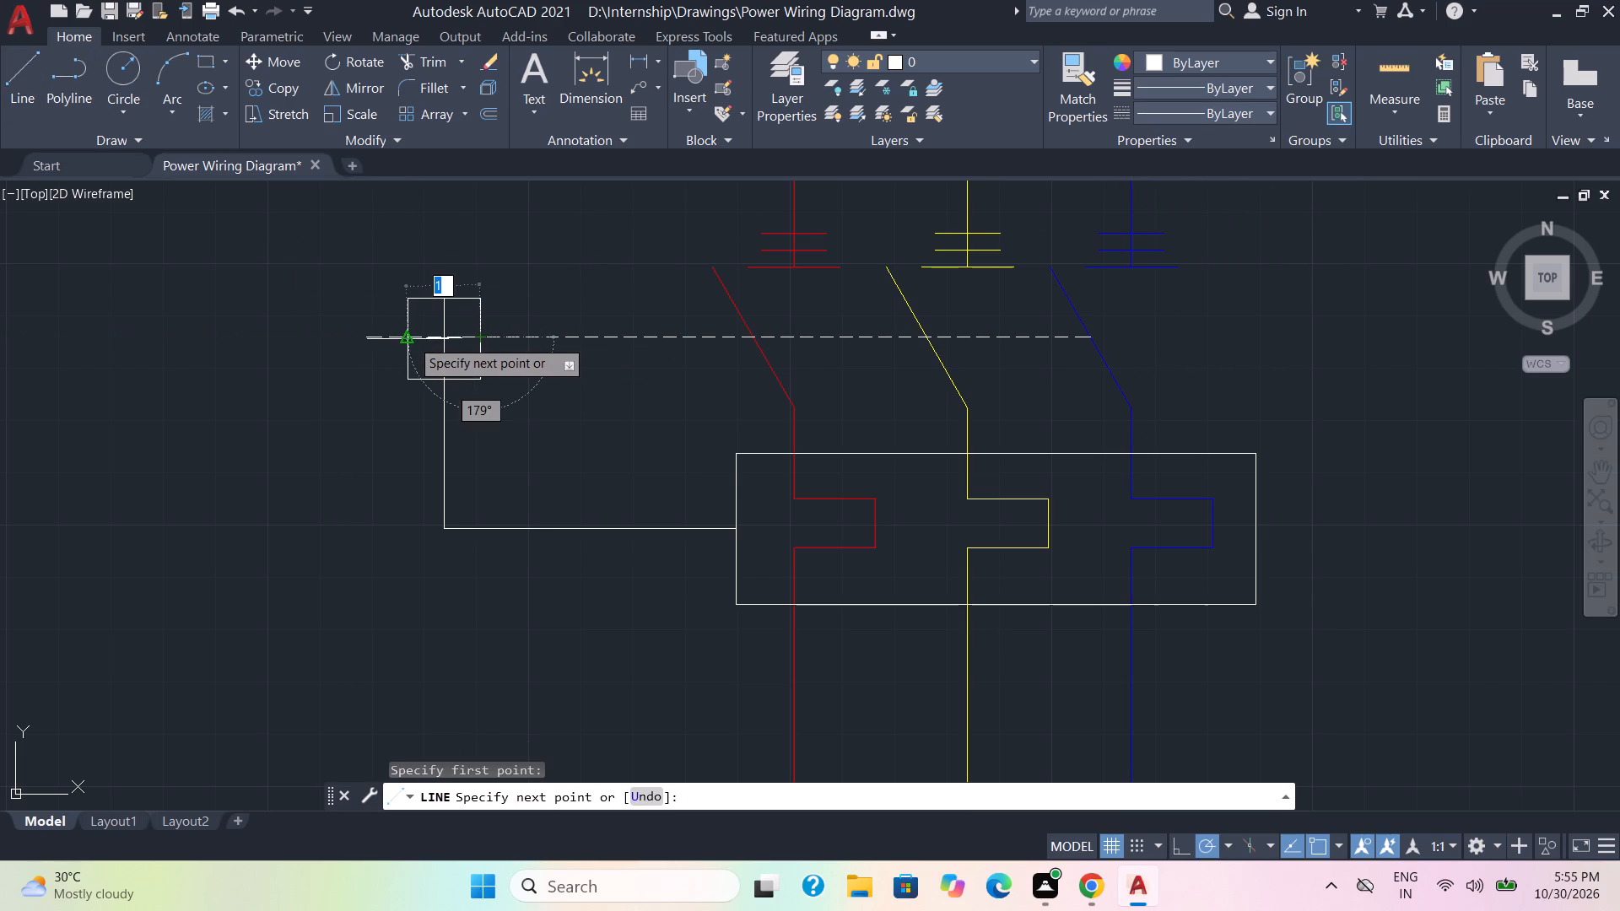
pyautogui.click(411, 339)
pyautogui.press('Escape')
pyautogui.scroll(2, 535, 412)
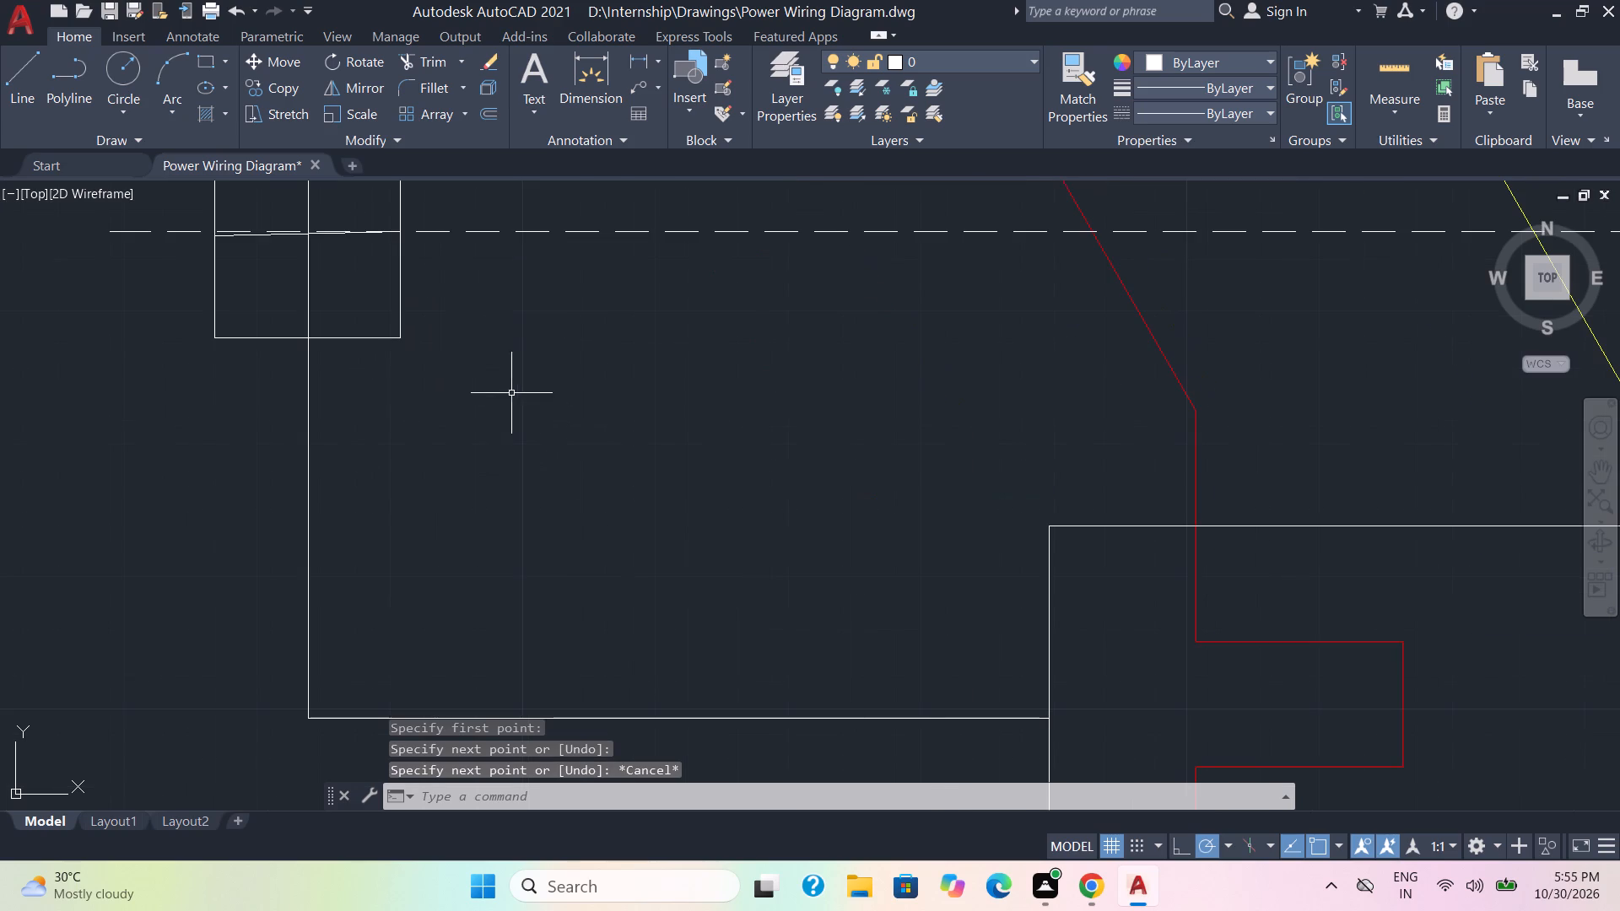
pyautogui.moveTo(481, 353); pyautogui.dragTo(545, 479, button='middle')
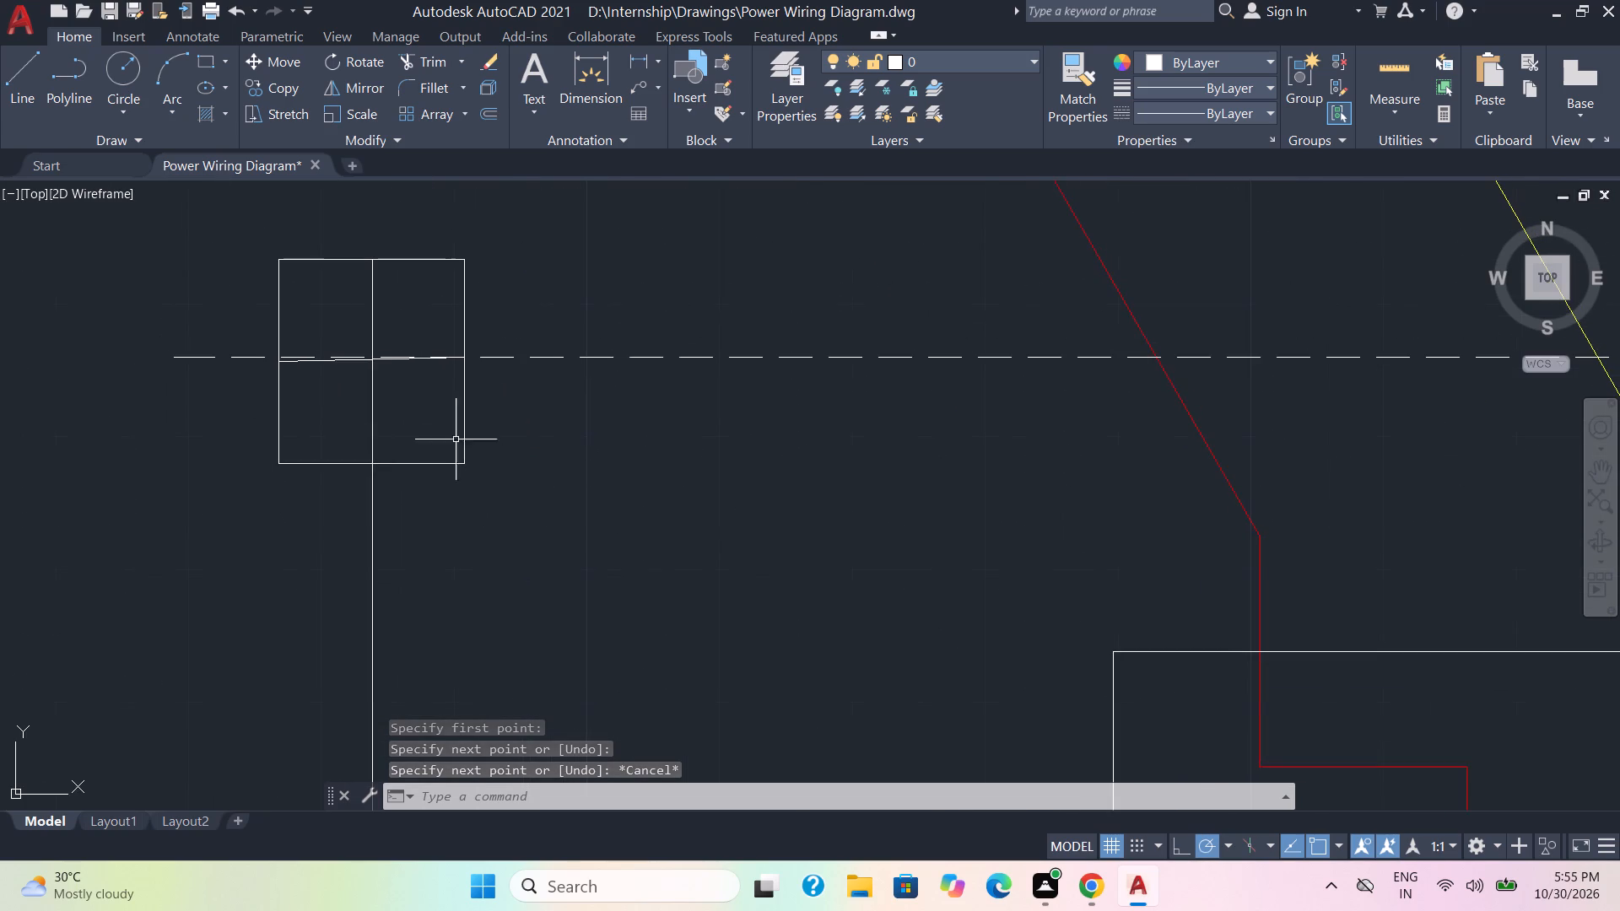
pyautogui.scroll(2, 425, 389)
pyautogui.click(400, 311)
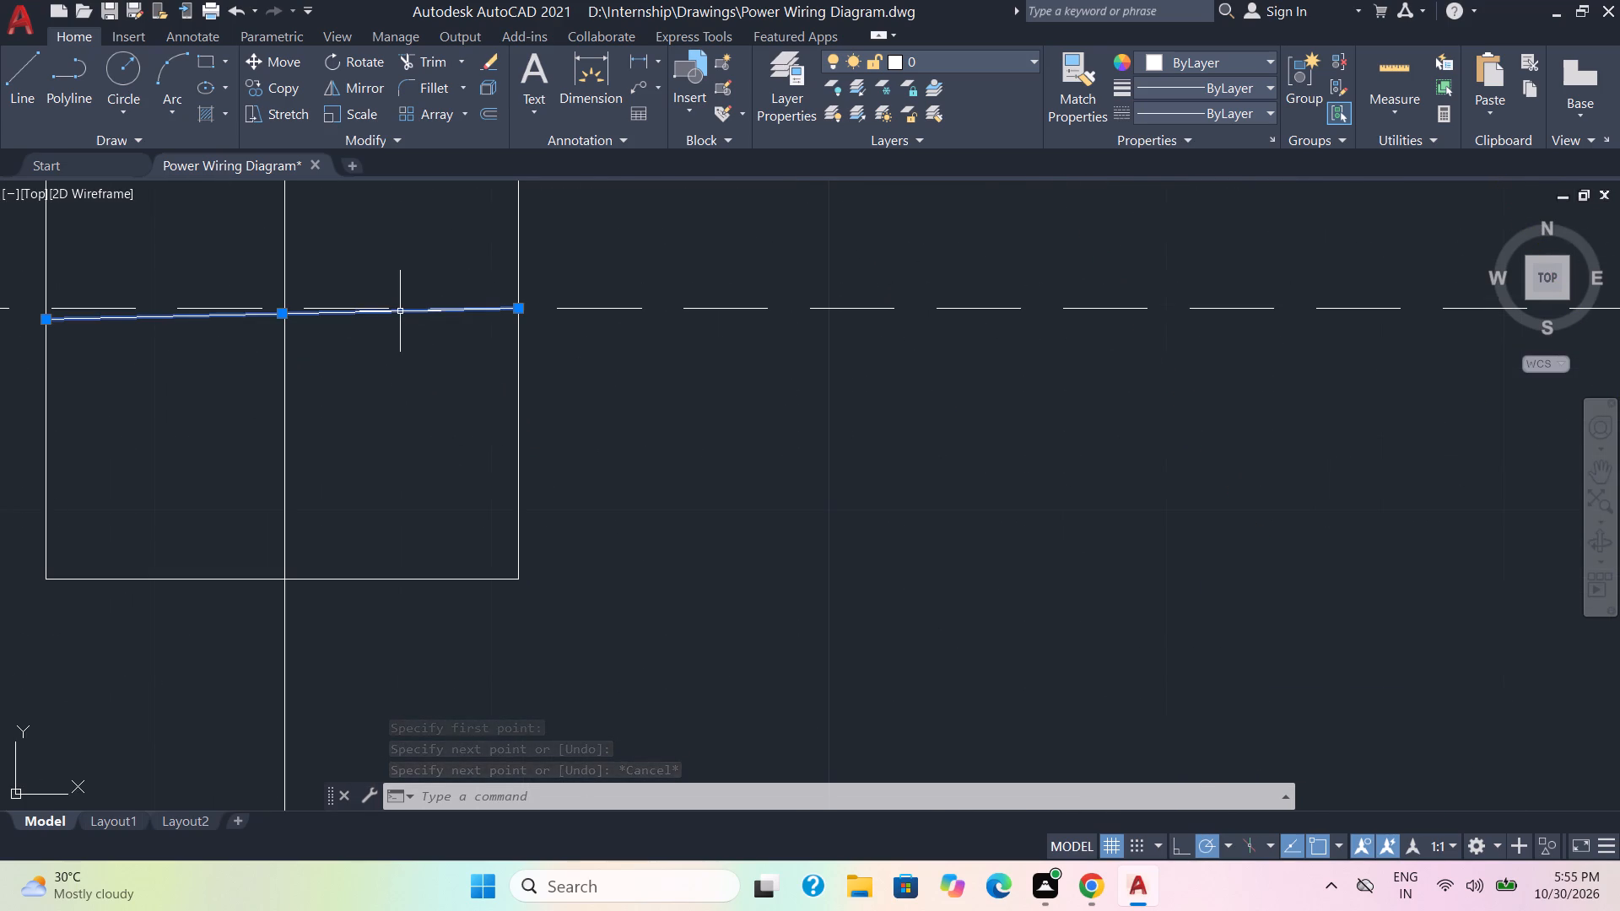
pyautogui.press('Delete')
# Draw a solid horizontal line about 1 mm long across the small rectangle, exactly along the dashed link.
pyautogui.click(16, 73)
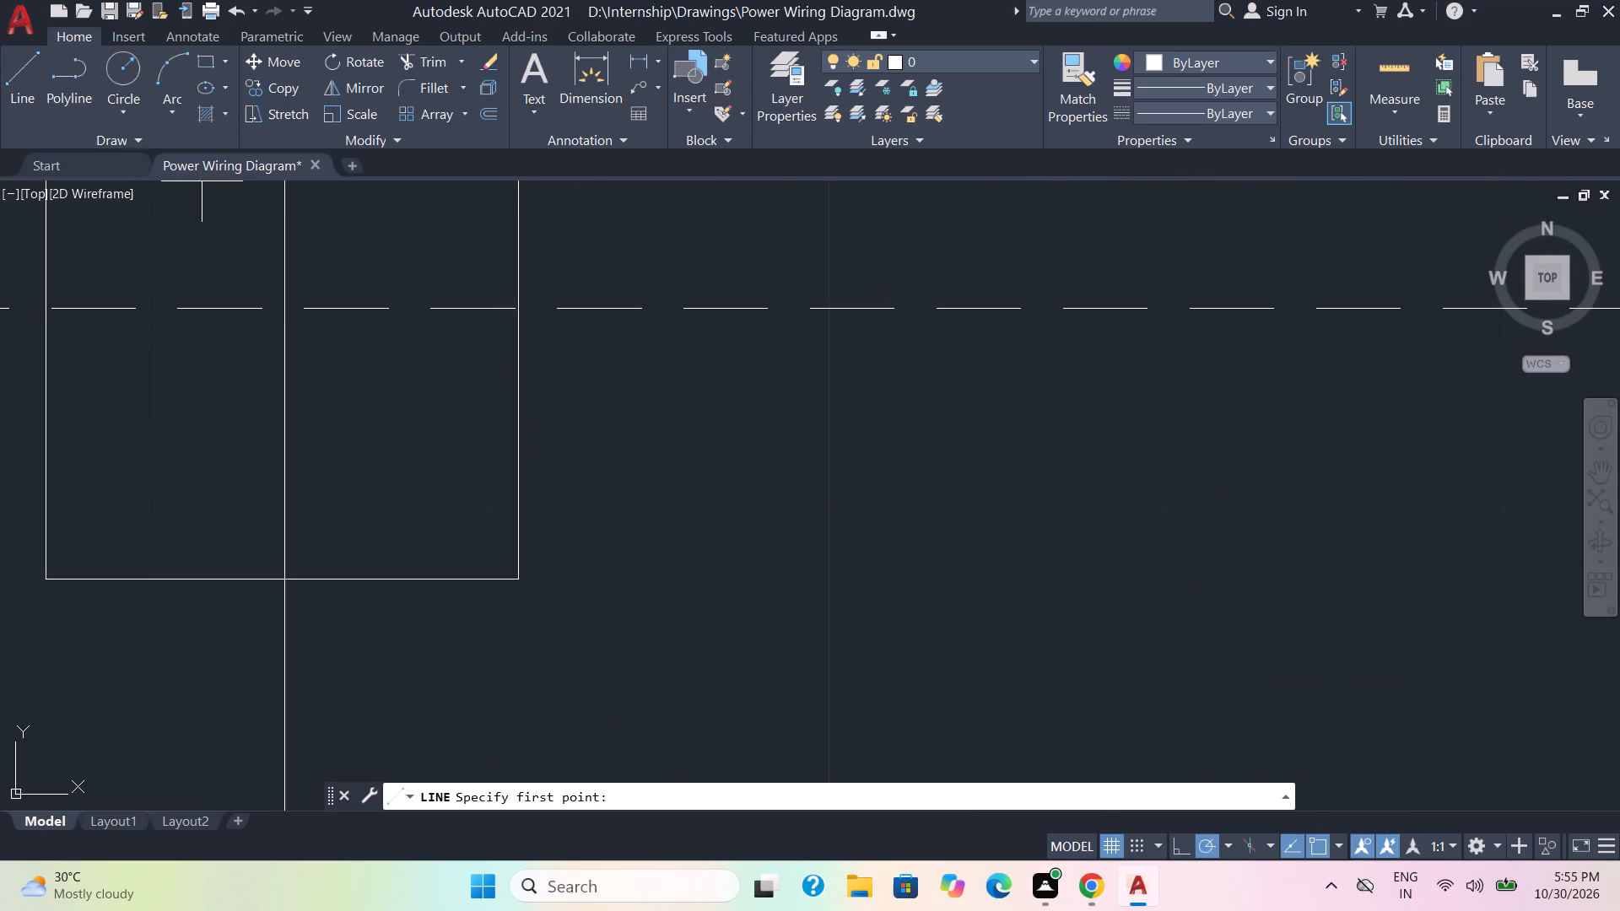
pyautogui.click(518, 311)
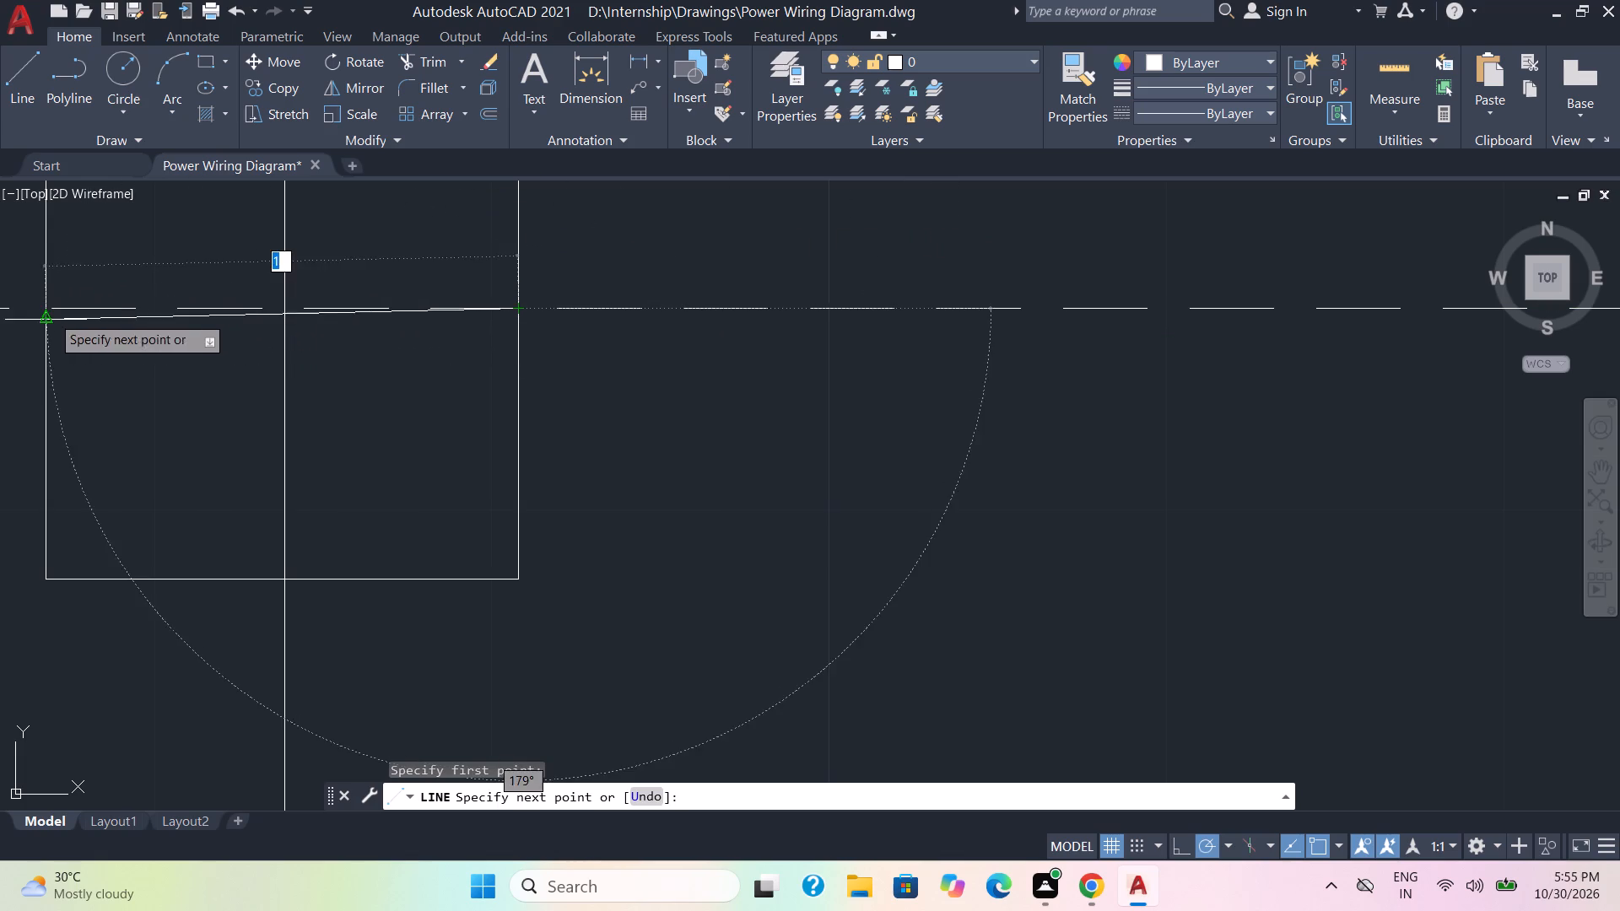
pyautogui.click(51, 303)
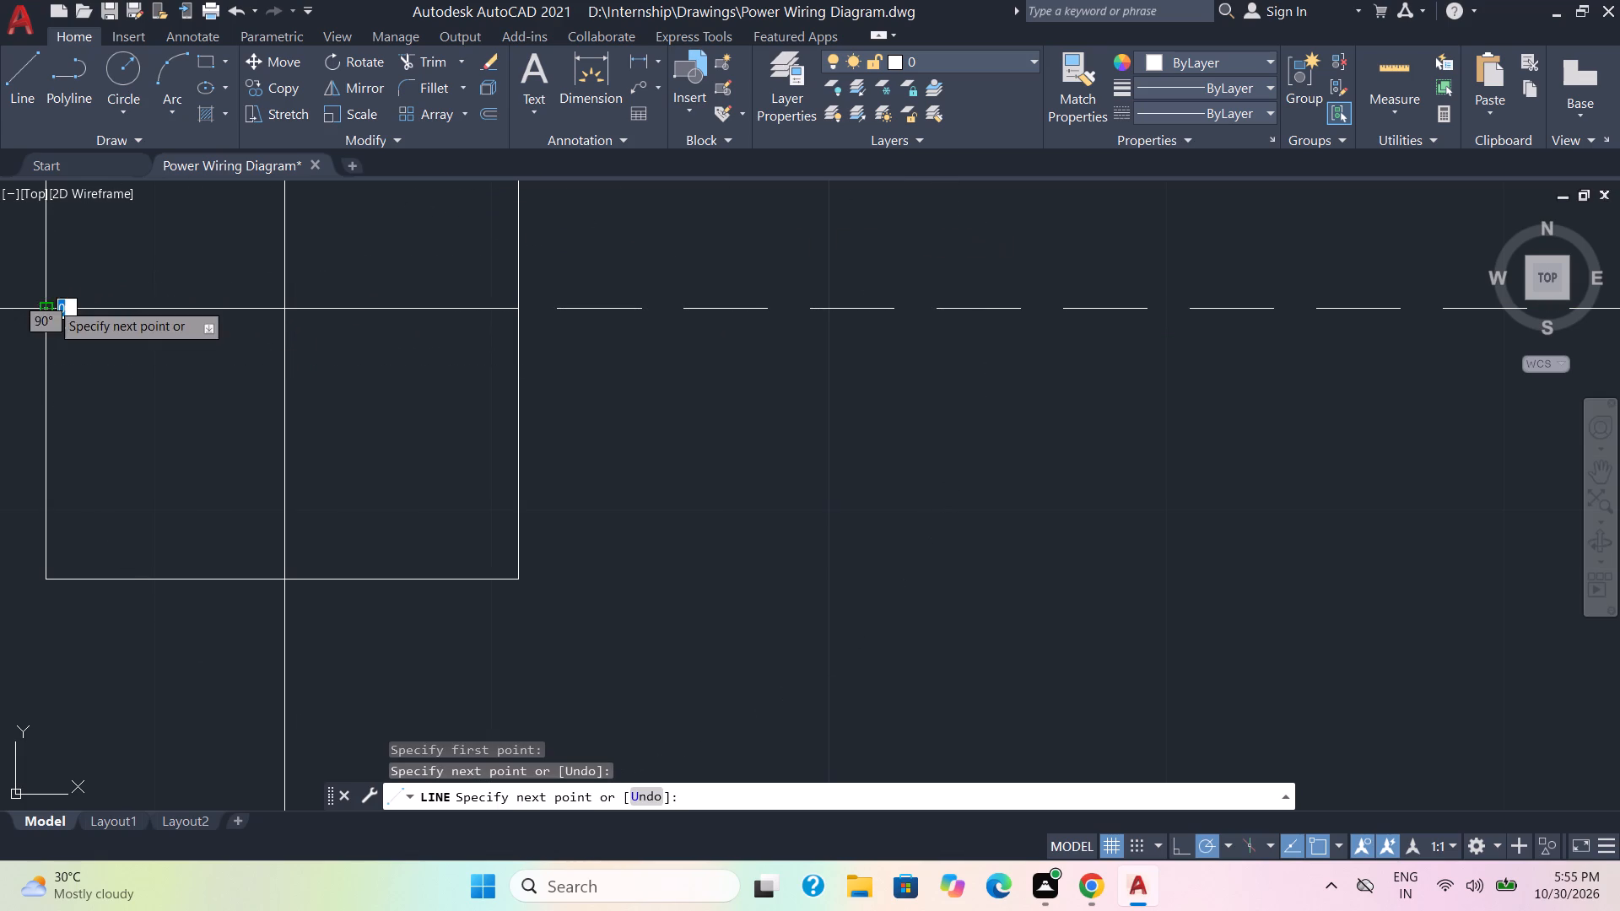
pyautogui.press('Escape')
# Copy the dashed link about 7 mm straight down, from its end on the upper blue switch to the lower blue switch.
pyautogui.scroll(-3, 778, 468)
pyautogui.scroll(-1, 874, 554)
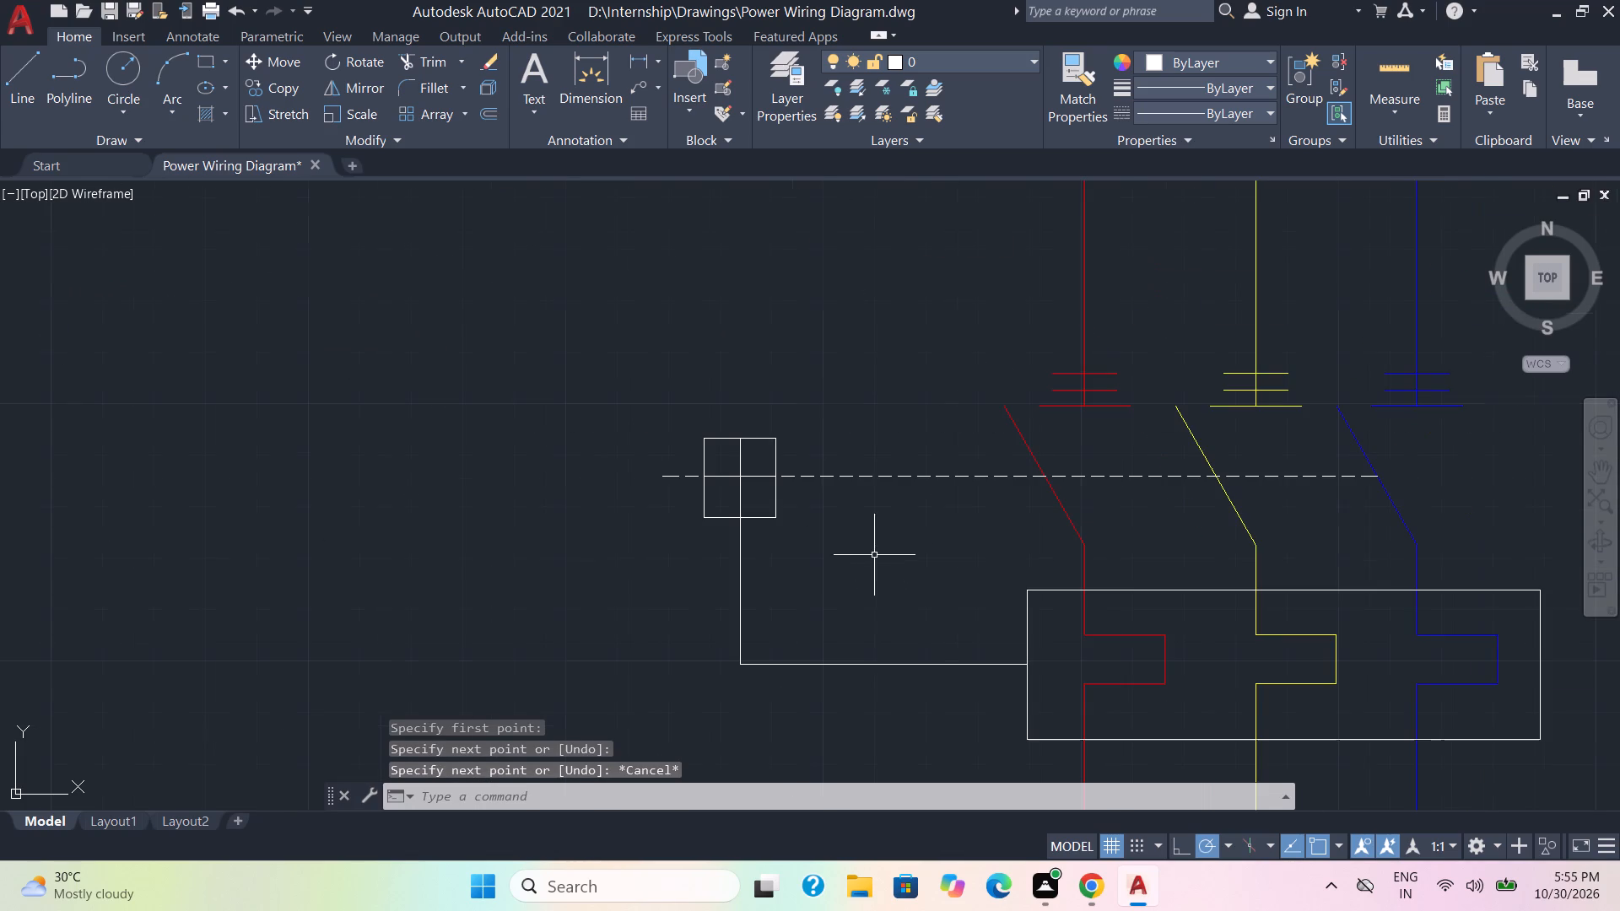
pyautogui.moveTo(865, 517); pyautogui.dragTo(868, 460, button='middle')
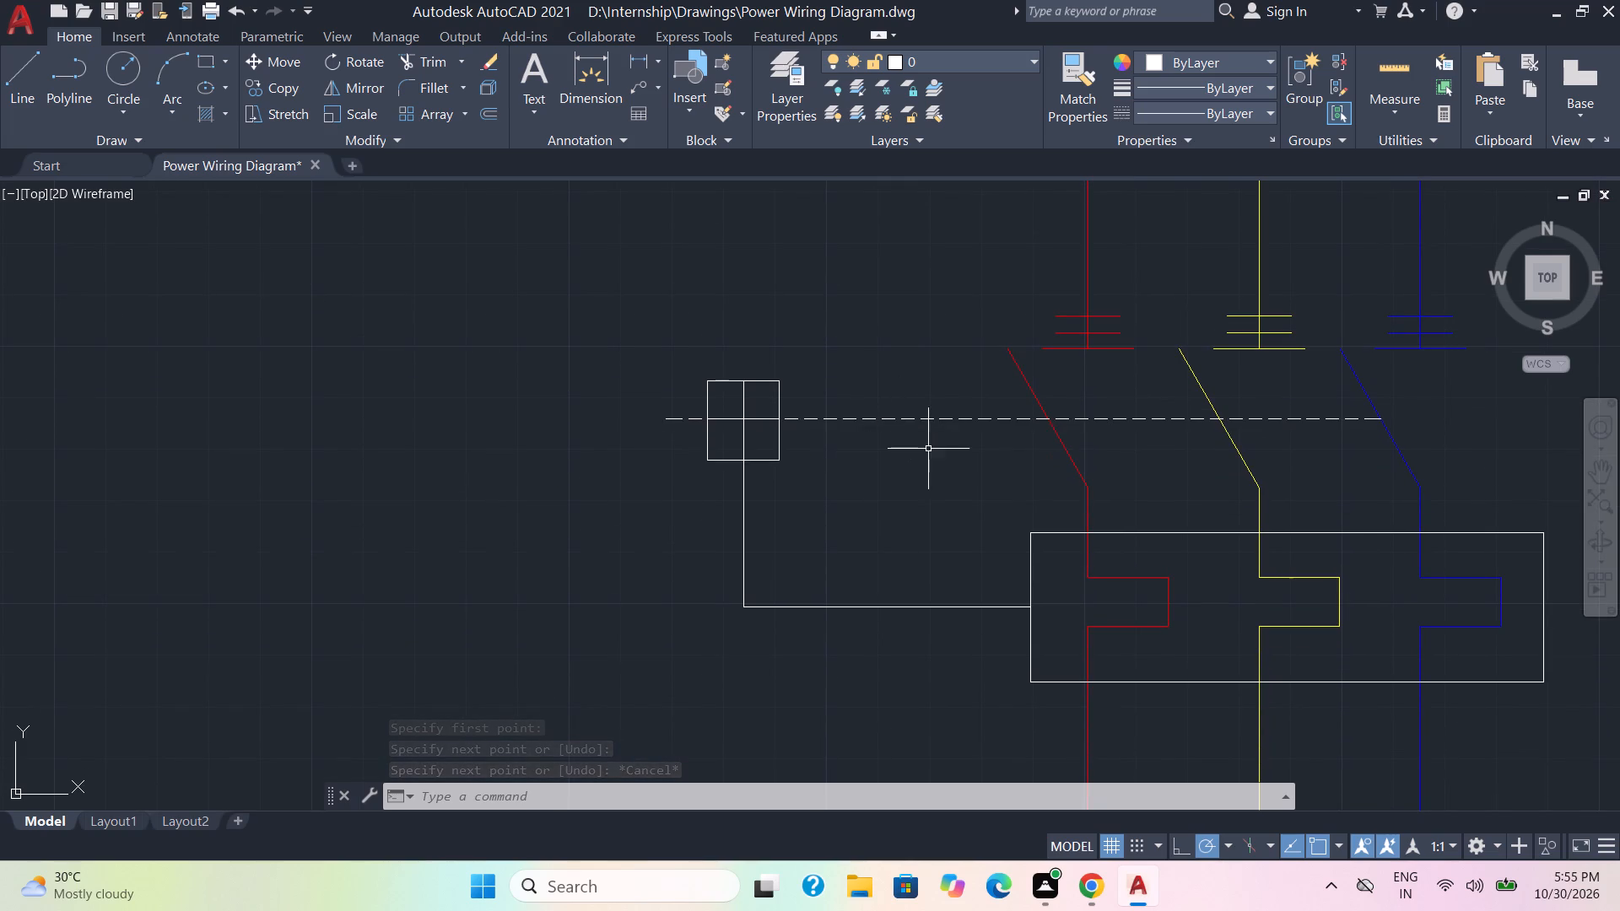
pyautogui.click(928, 449)
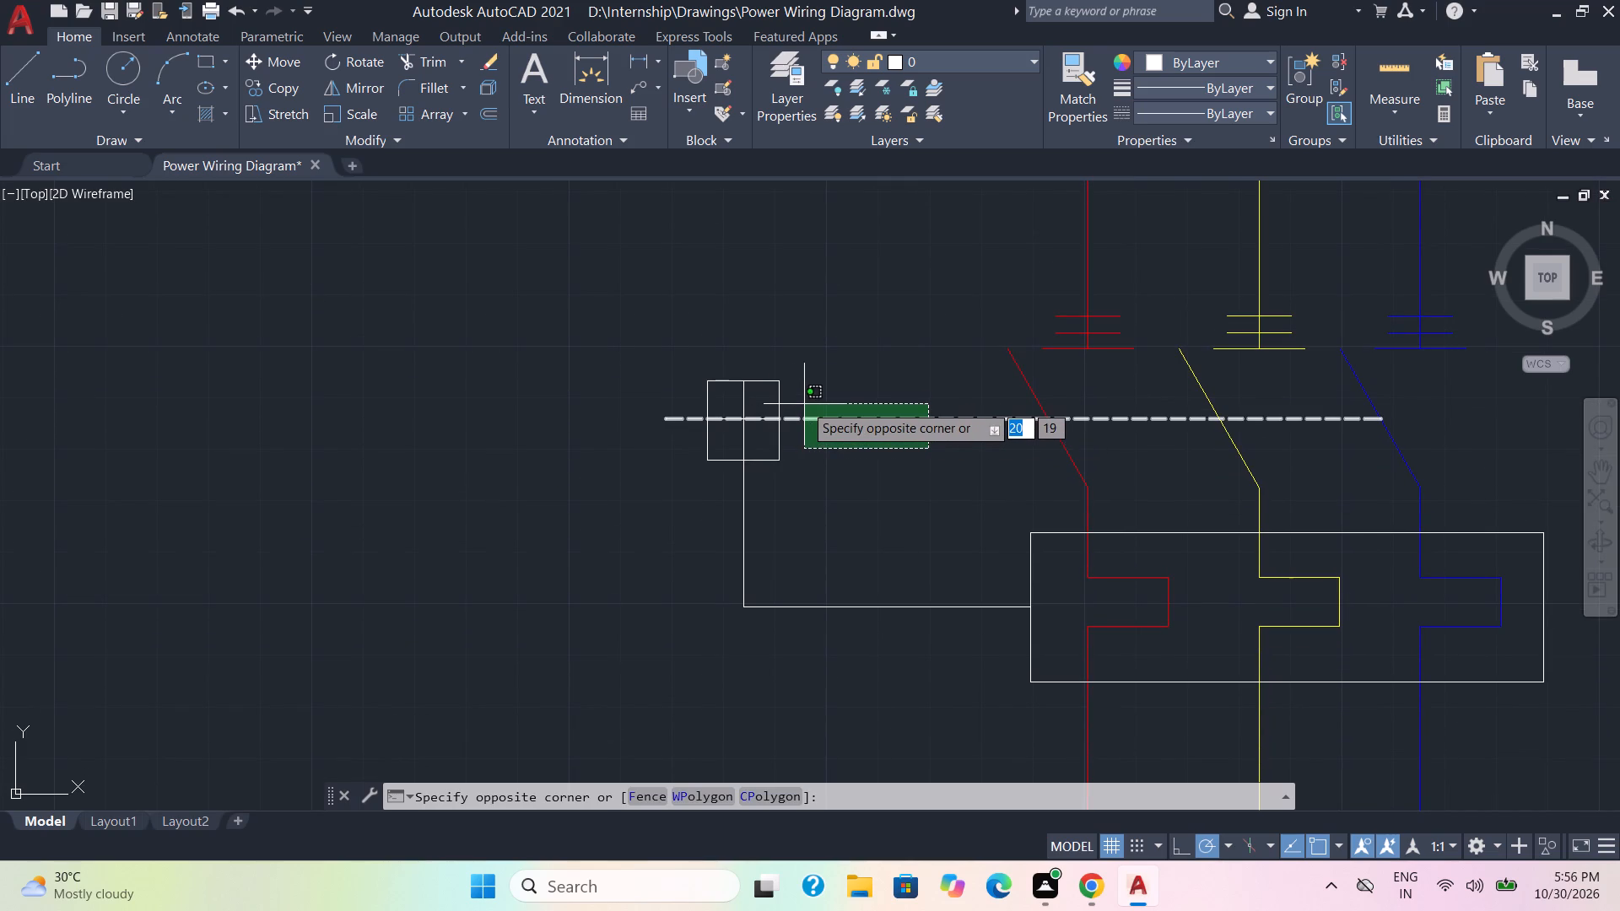
pyautogui.click(804, 404)
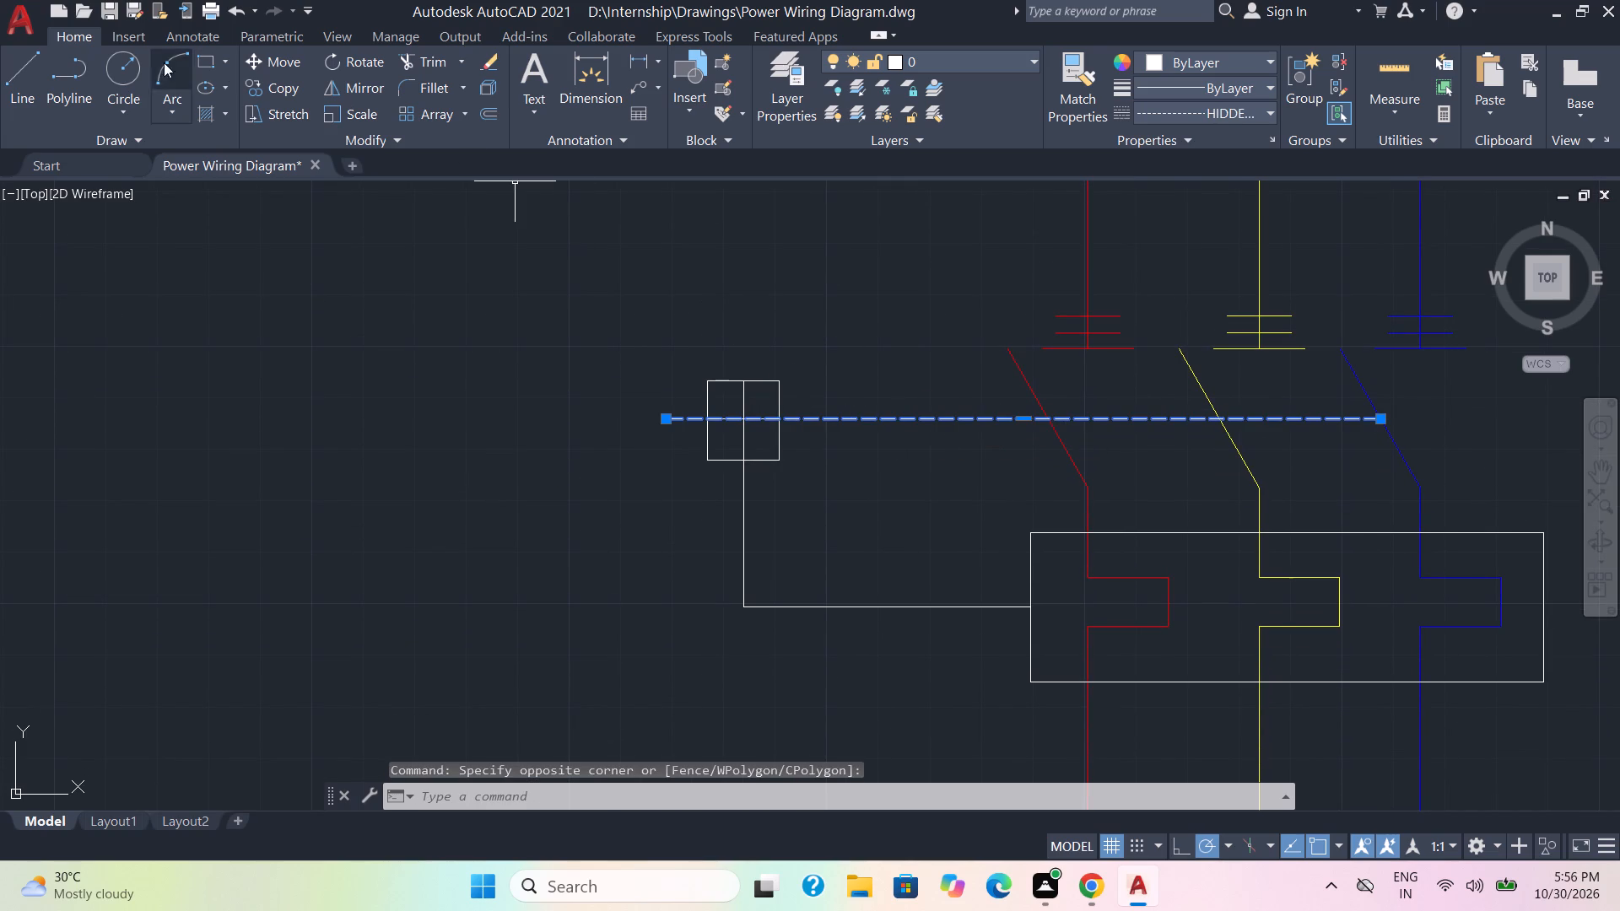
pyautogui.click(281, 88)
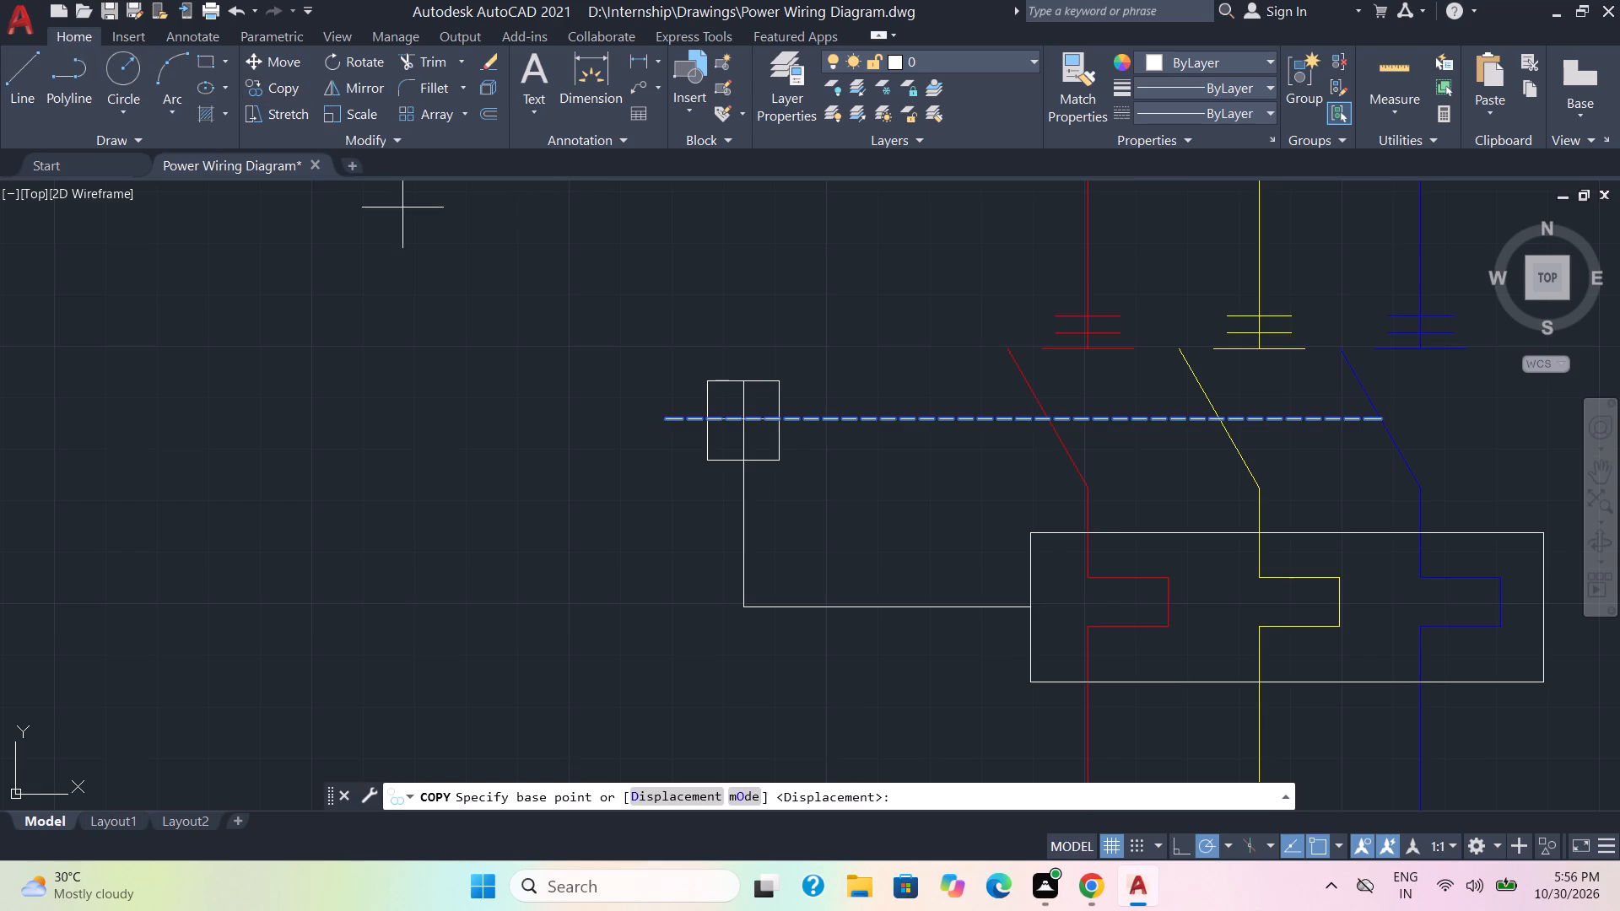
pyautogui.scroll(-2, 542, 398)
pyautogui.moveTo(761, 617); pyautogui.dragTo(619, 375, button='middle')
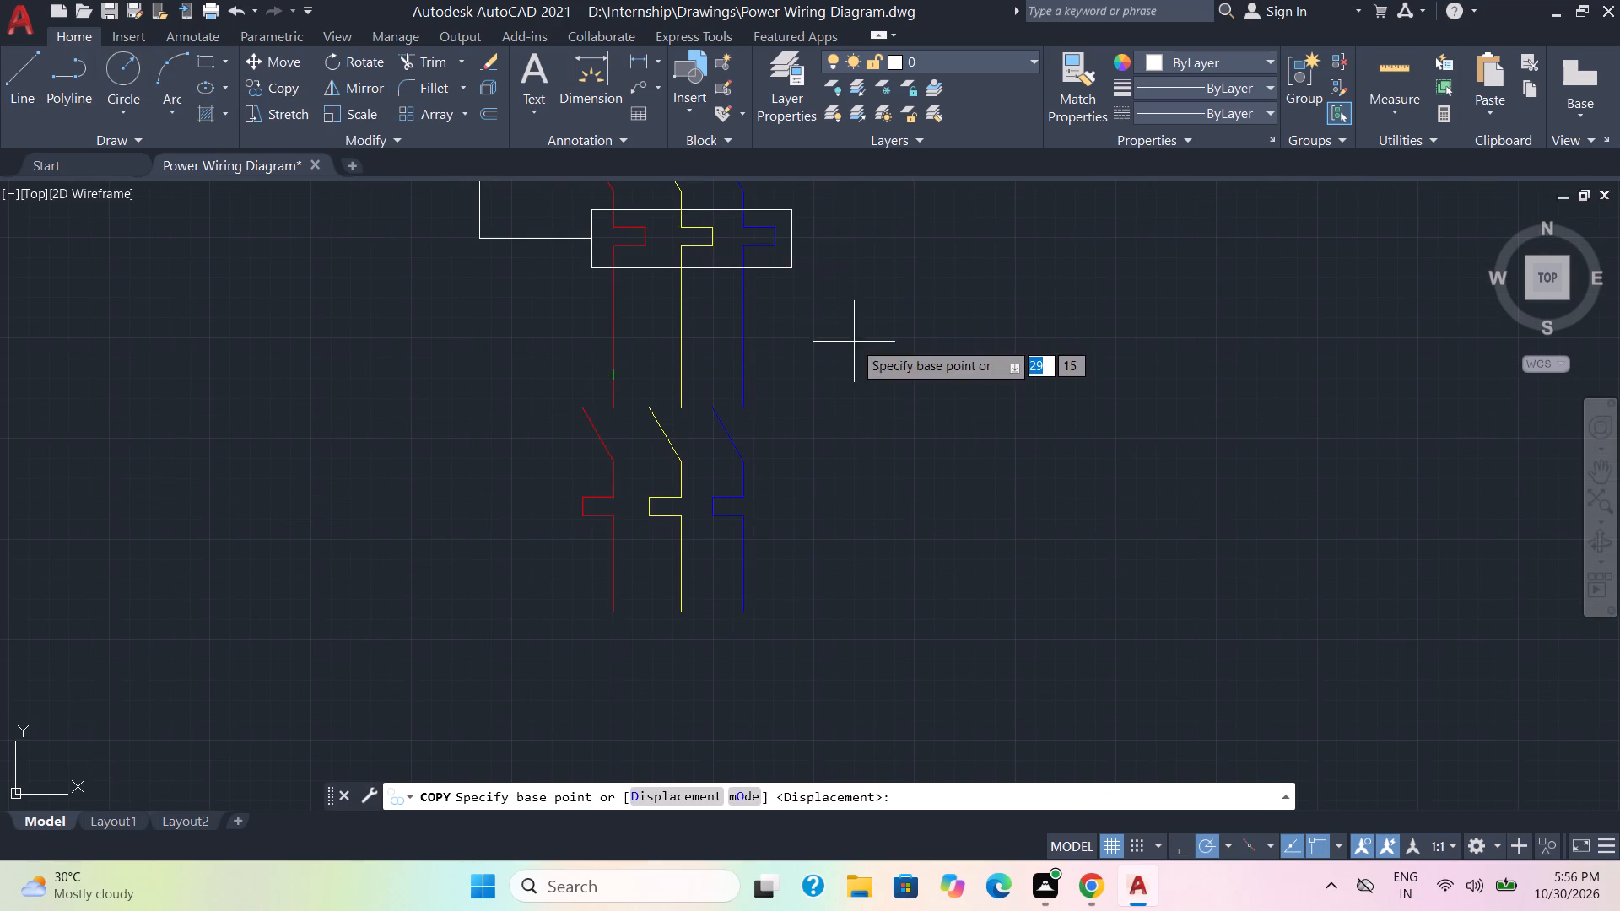
pyautogui.moveTo(854, 342); pyautogui.dragTo(855, 417, button='middle')
pyautogui.click(729, 241)
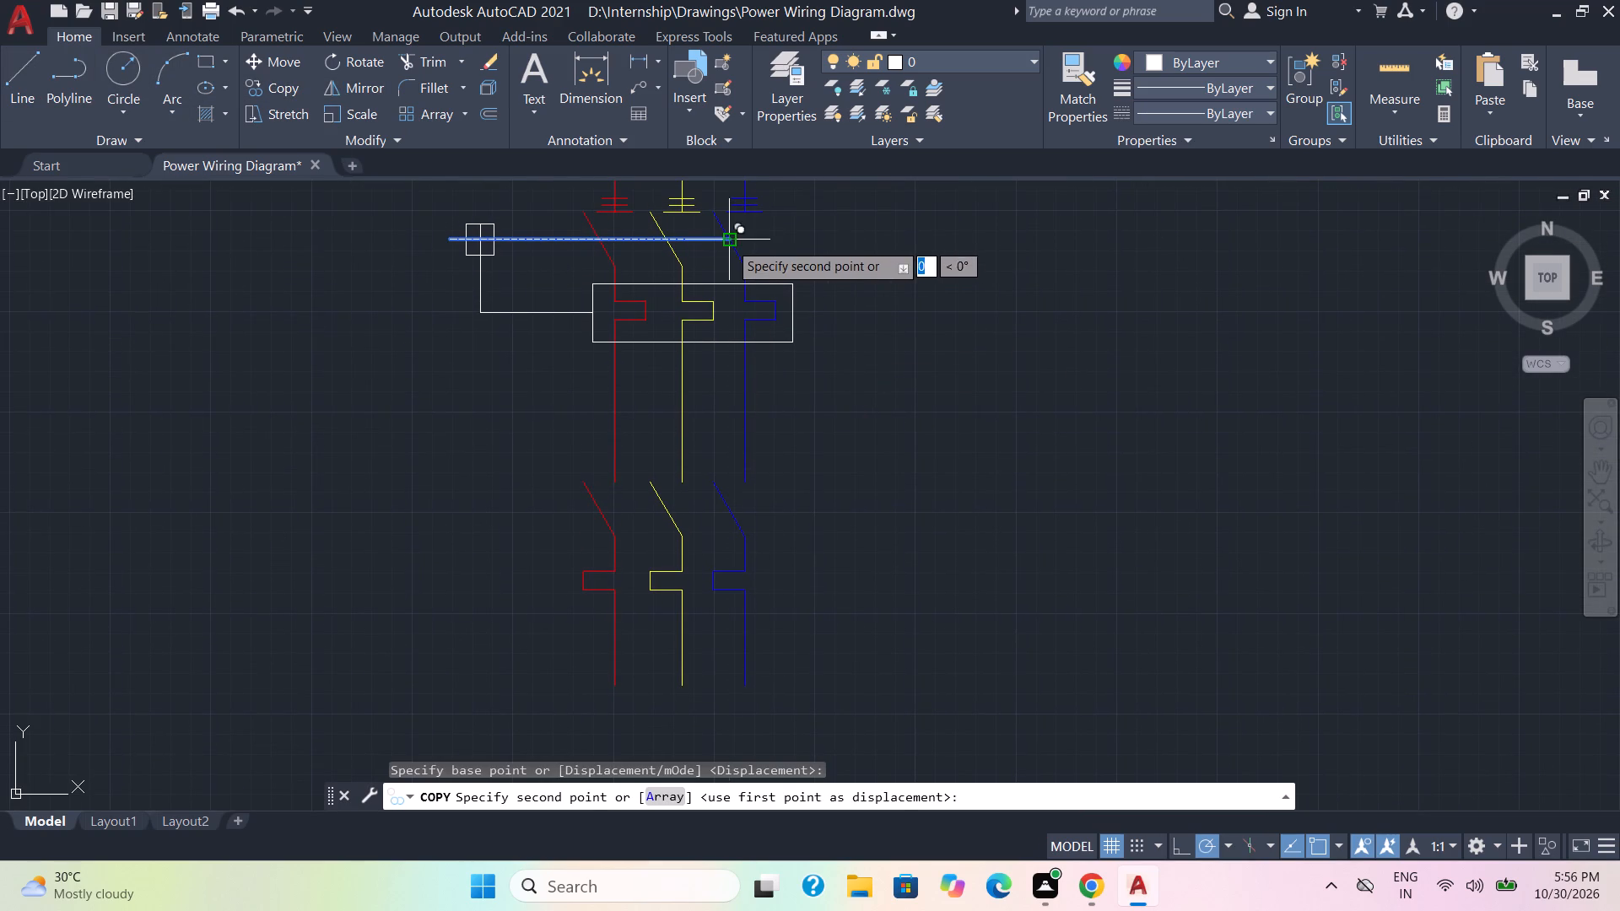
pyautogui.click(726, 510)
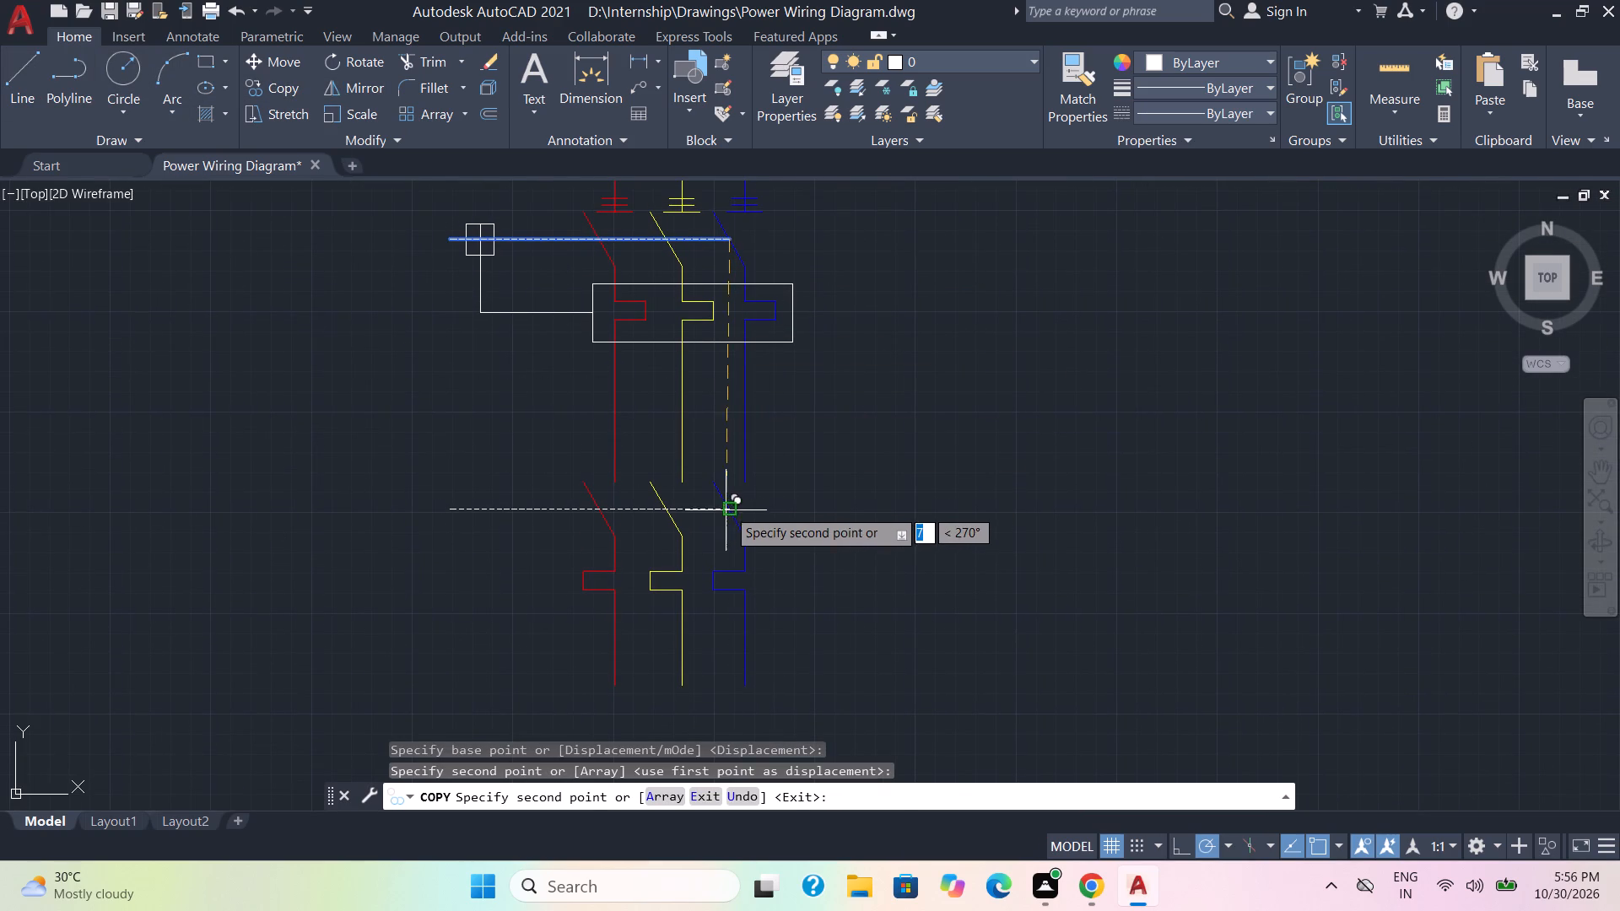
pyautogui.press('Escape')
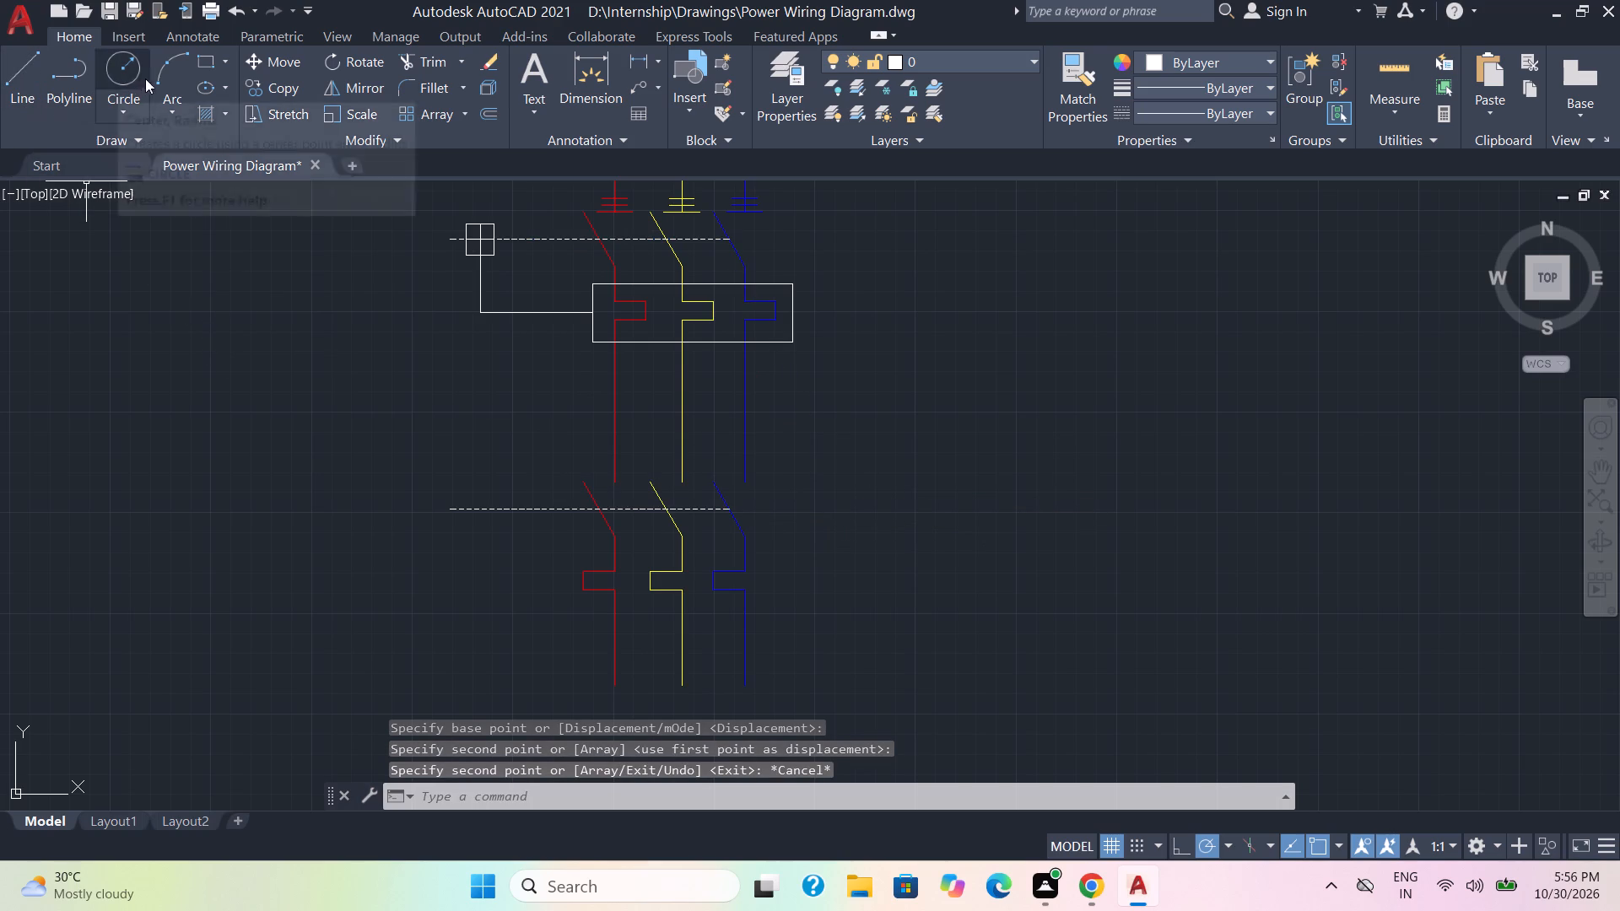
# Draw a rectangle about 2 mm wide around the left end of the lower dashed link.
pyautogui.click(202, 62)
pyautogui.scroll(2, 503, 514)
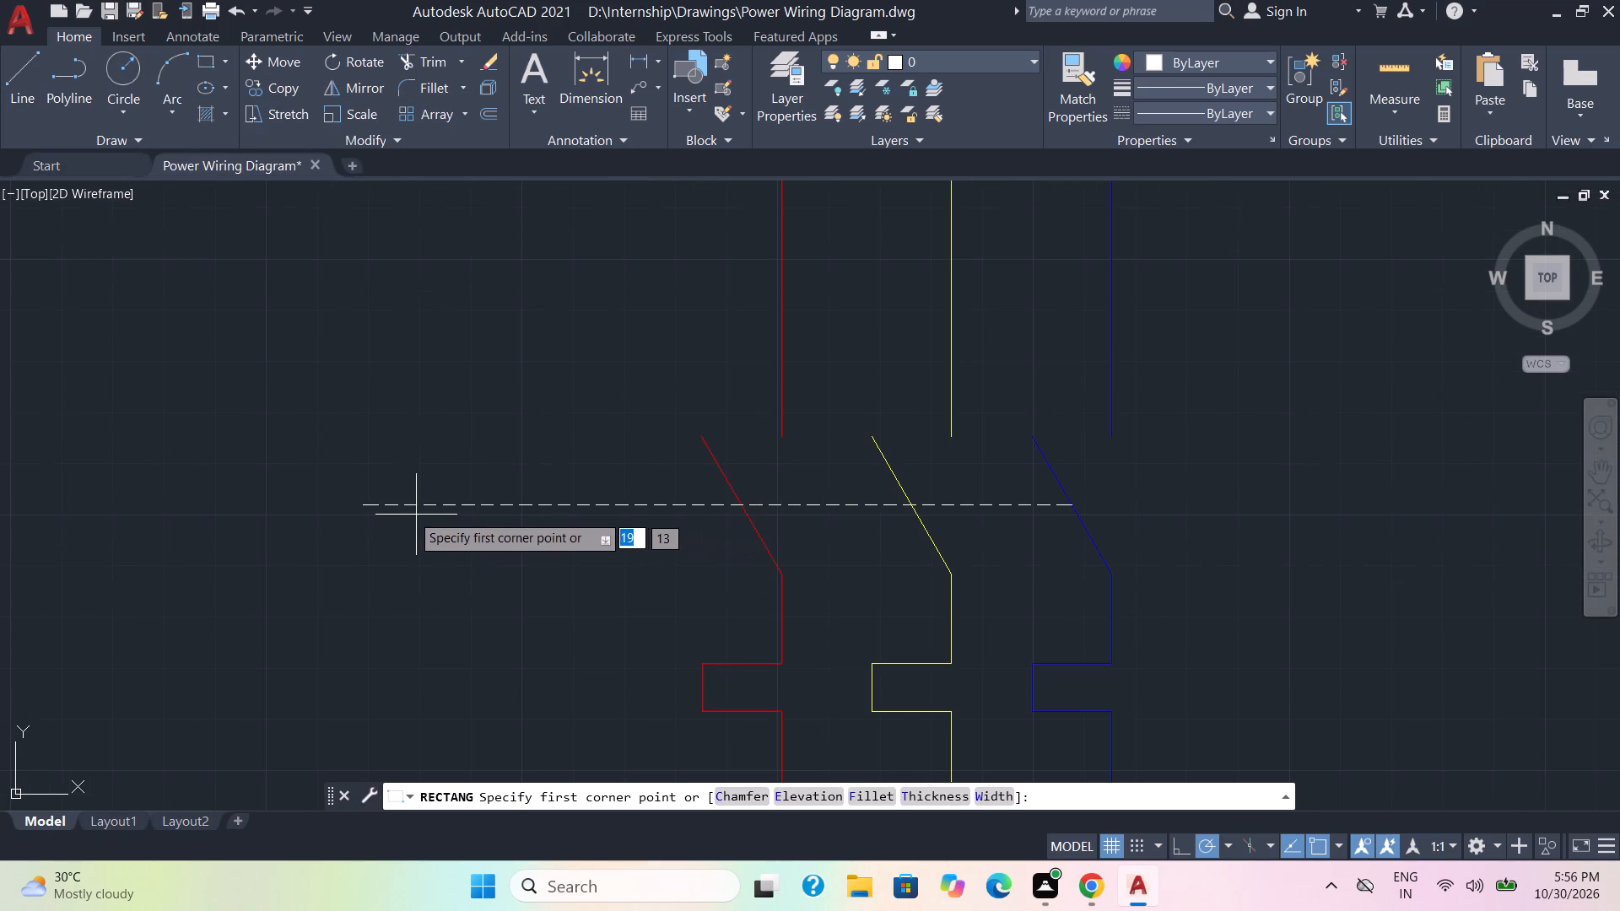
pyautogui.click(363, 484)
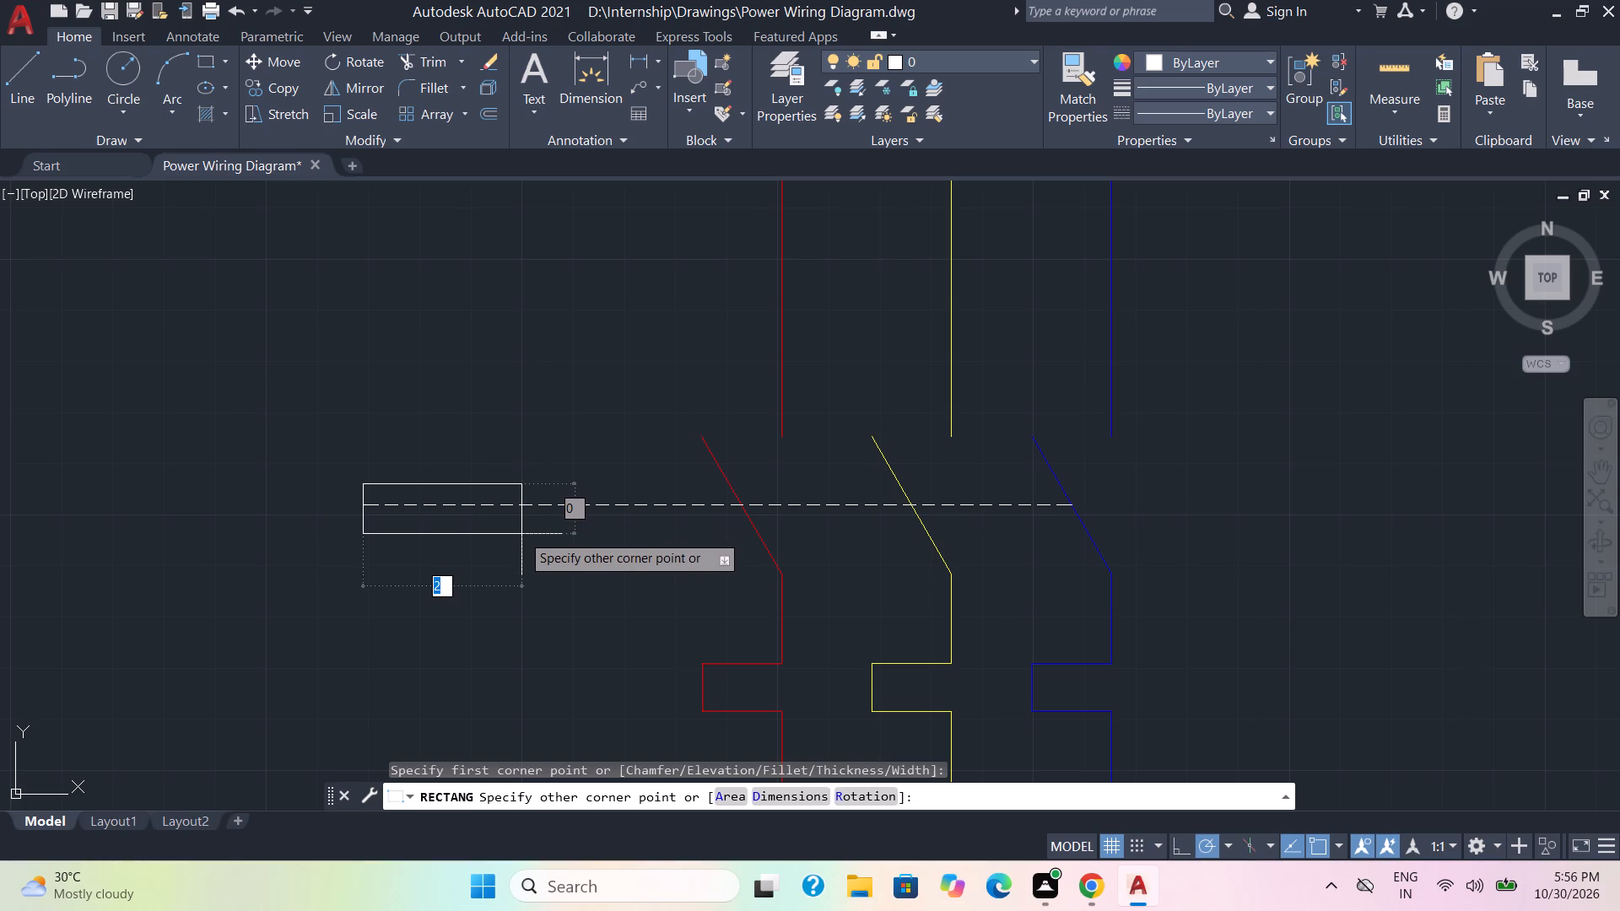
pyautogui.click(523, 536)
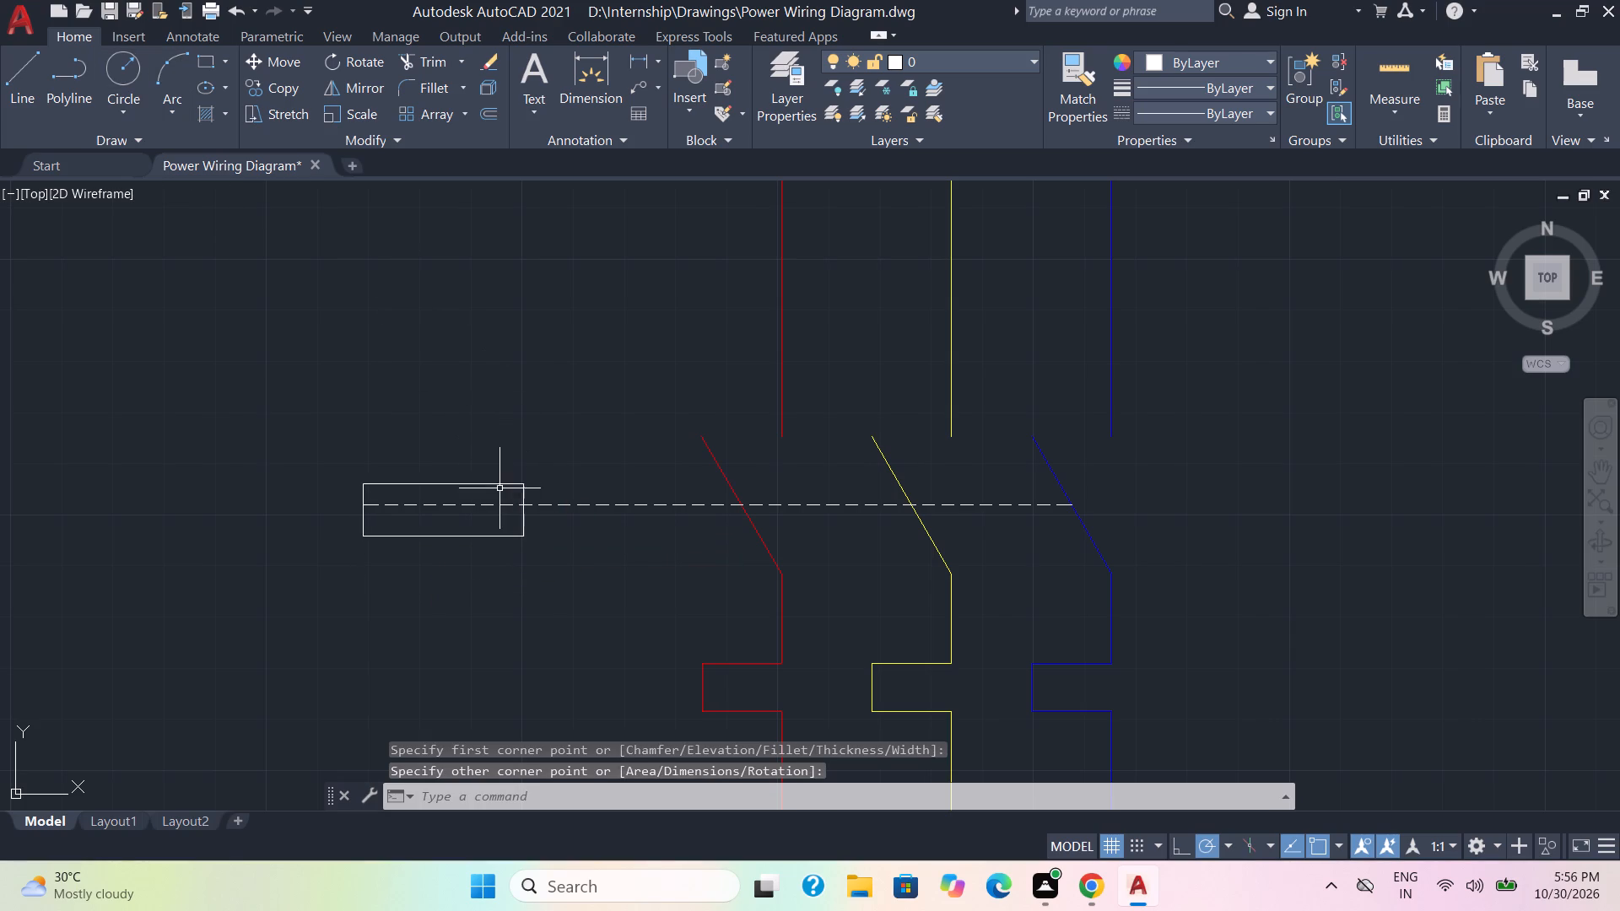
# Move the new rectangle vertically by its right-edge midpoint to centre it on the lower dashed link.
pyautogui.click(499, 490)
pyautogui.click(456, 454)
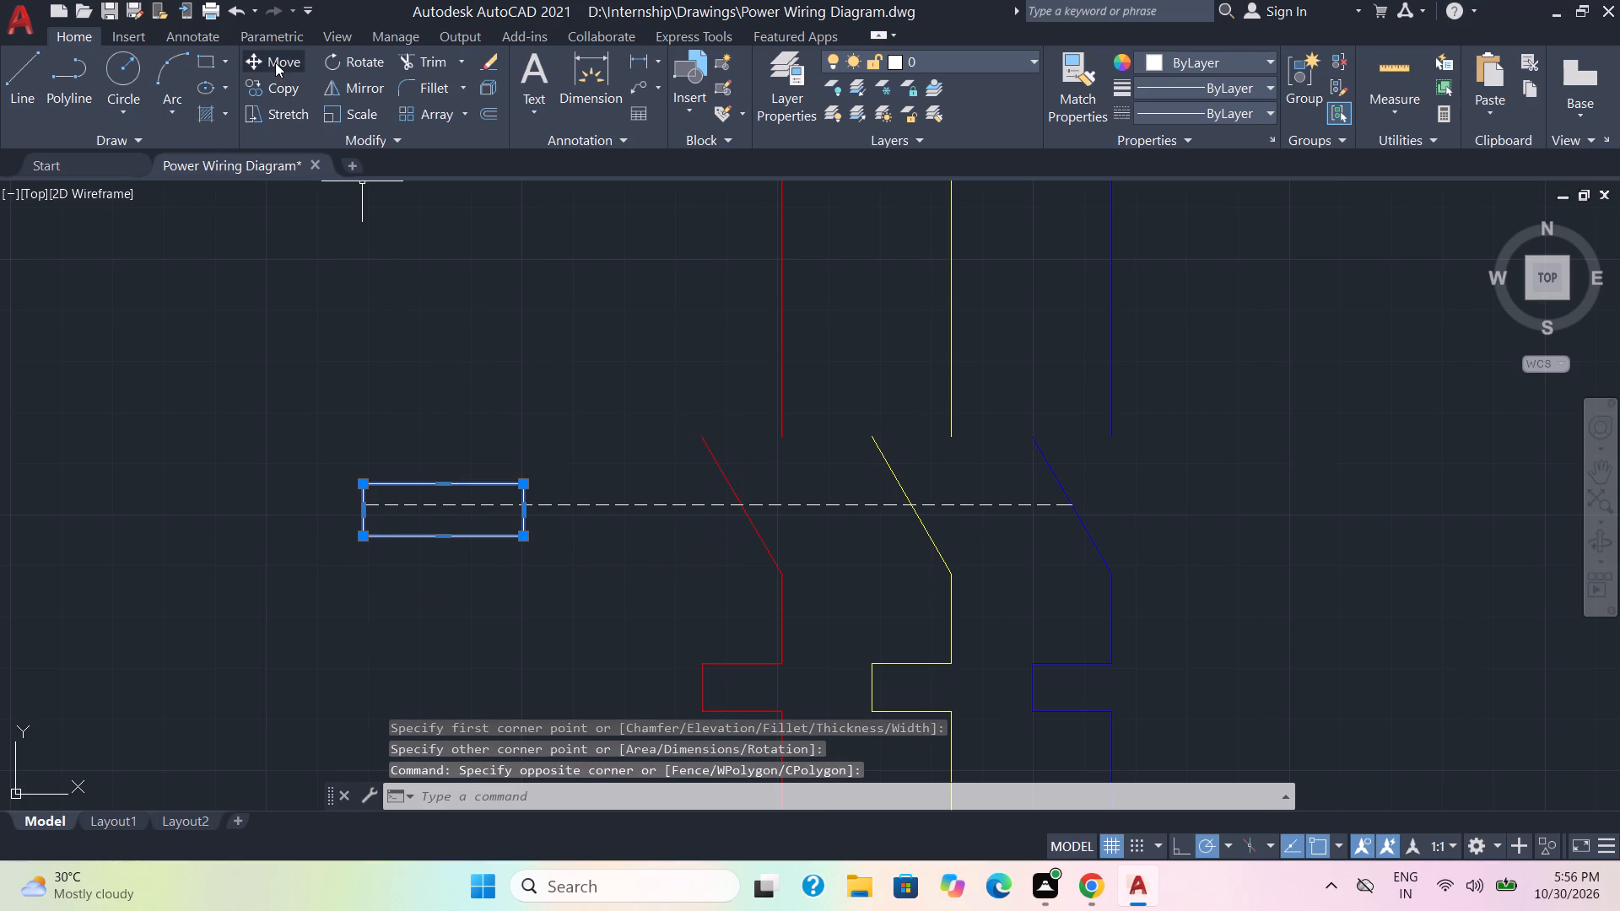
pyautogui.click(275, 62)
pyautogui.scroll(3, 577, 542)
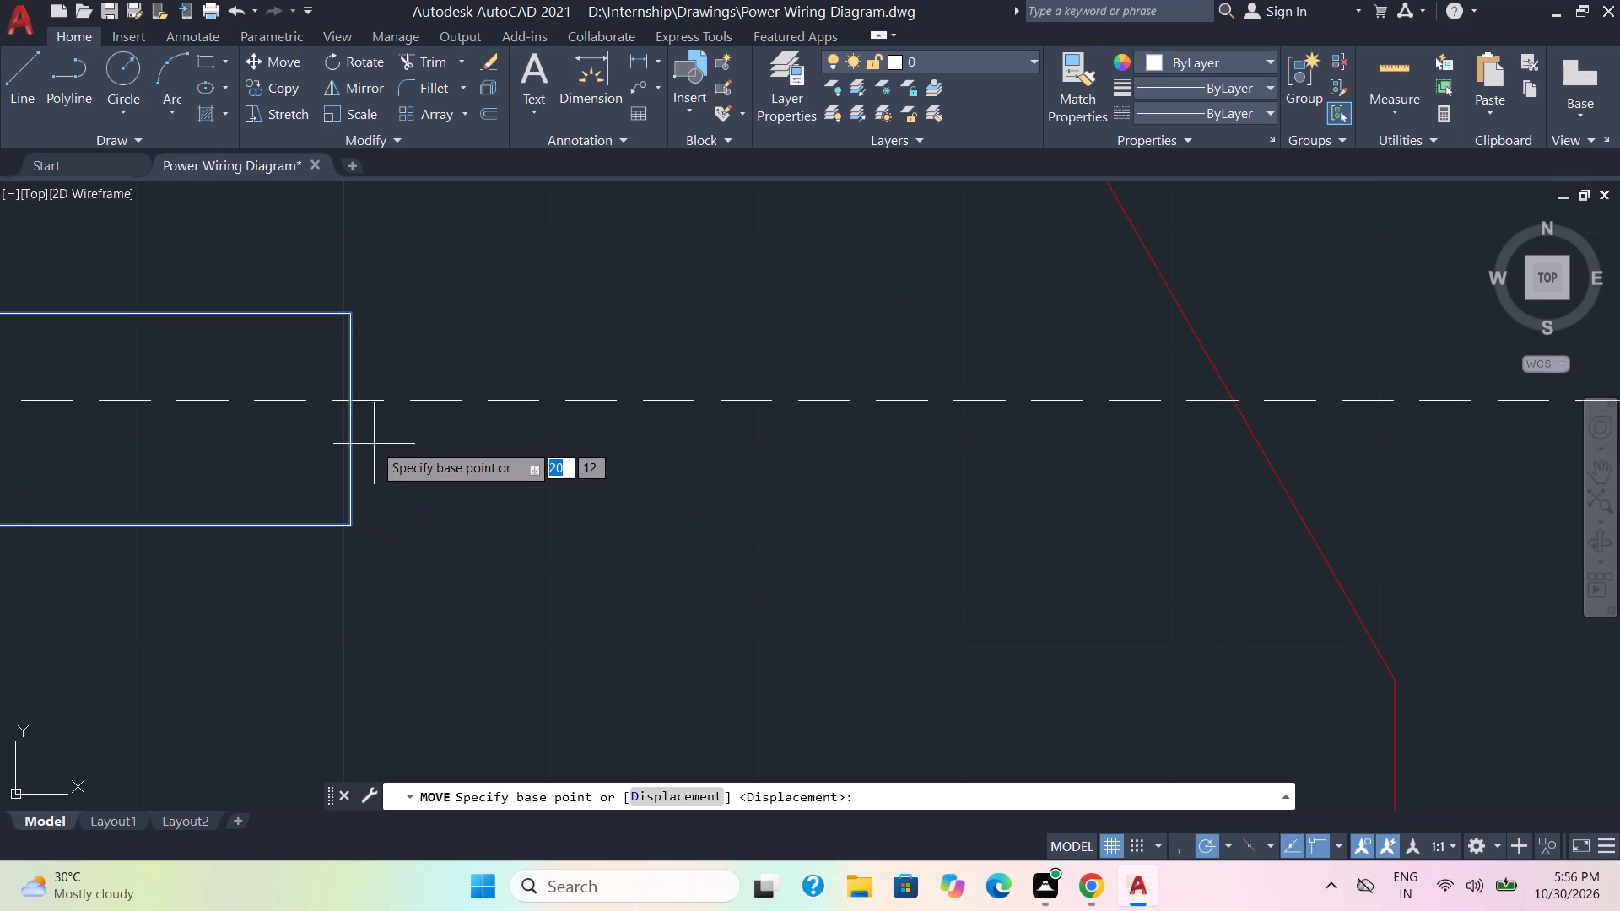
pyautogui.click(352, 419)
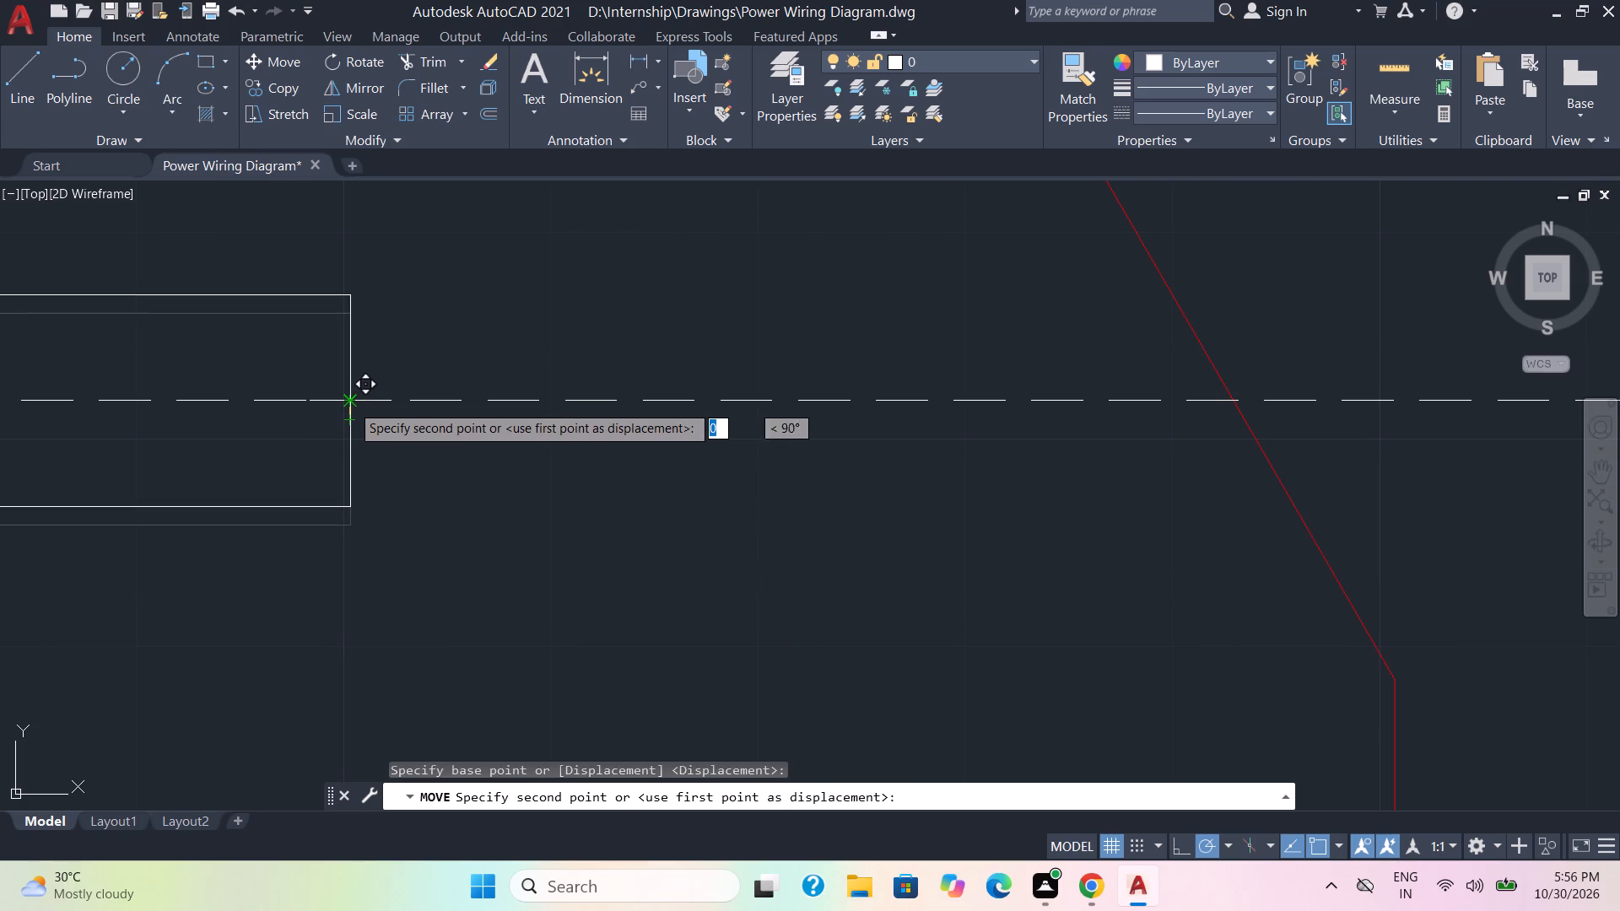
pyautogui.click(351, 404)
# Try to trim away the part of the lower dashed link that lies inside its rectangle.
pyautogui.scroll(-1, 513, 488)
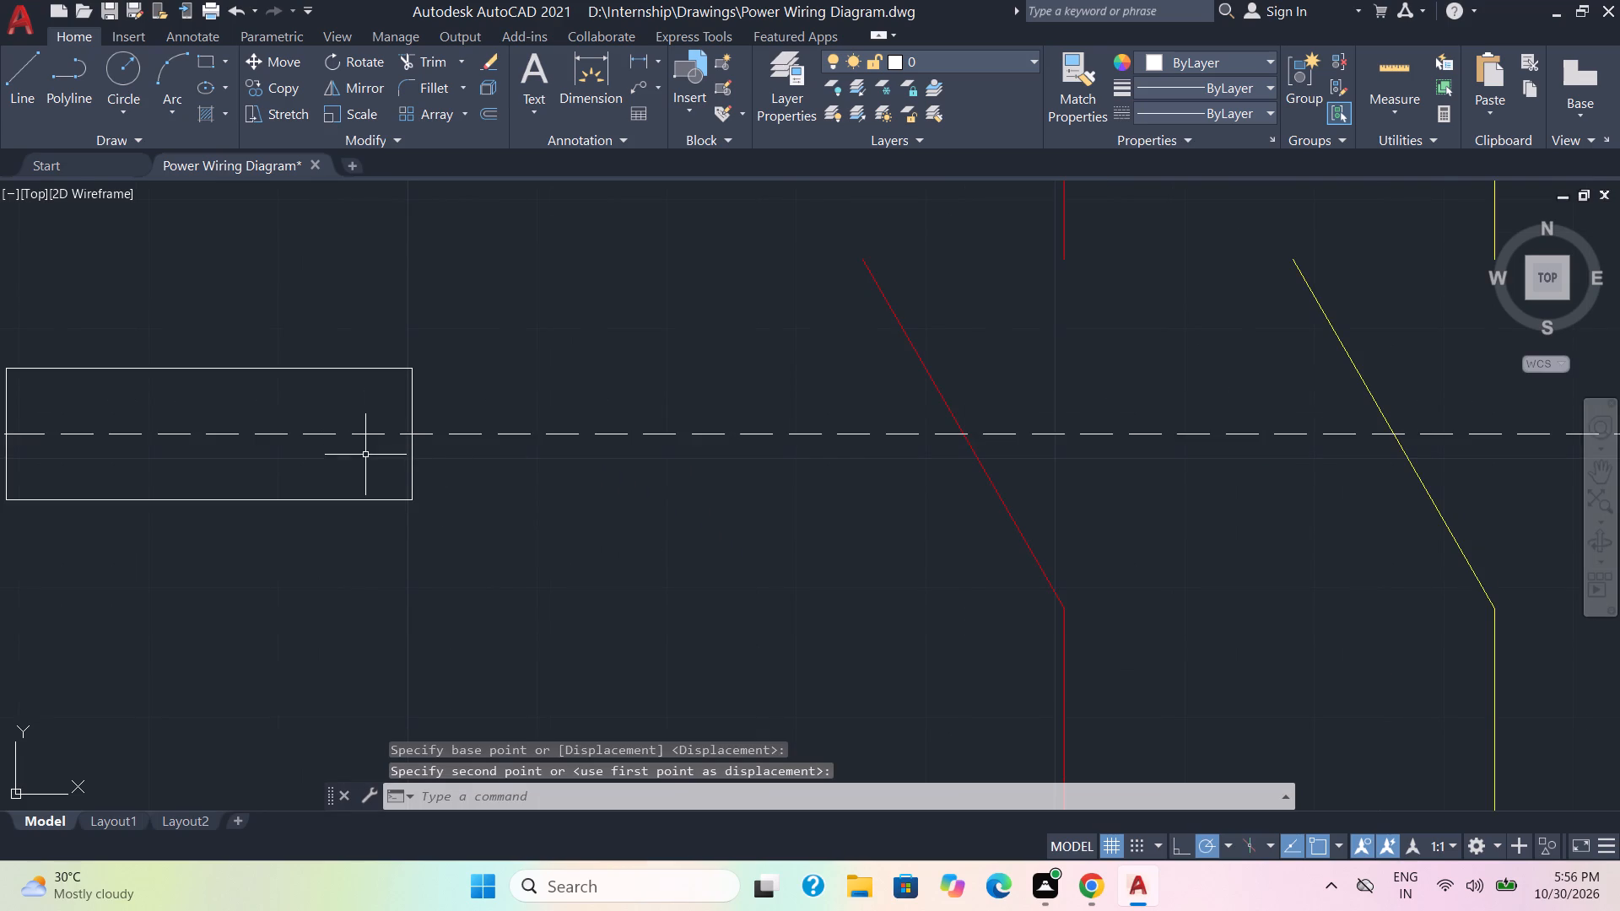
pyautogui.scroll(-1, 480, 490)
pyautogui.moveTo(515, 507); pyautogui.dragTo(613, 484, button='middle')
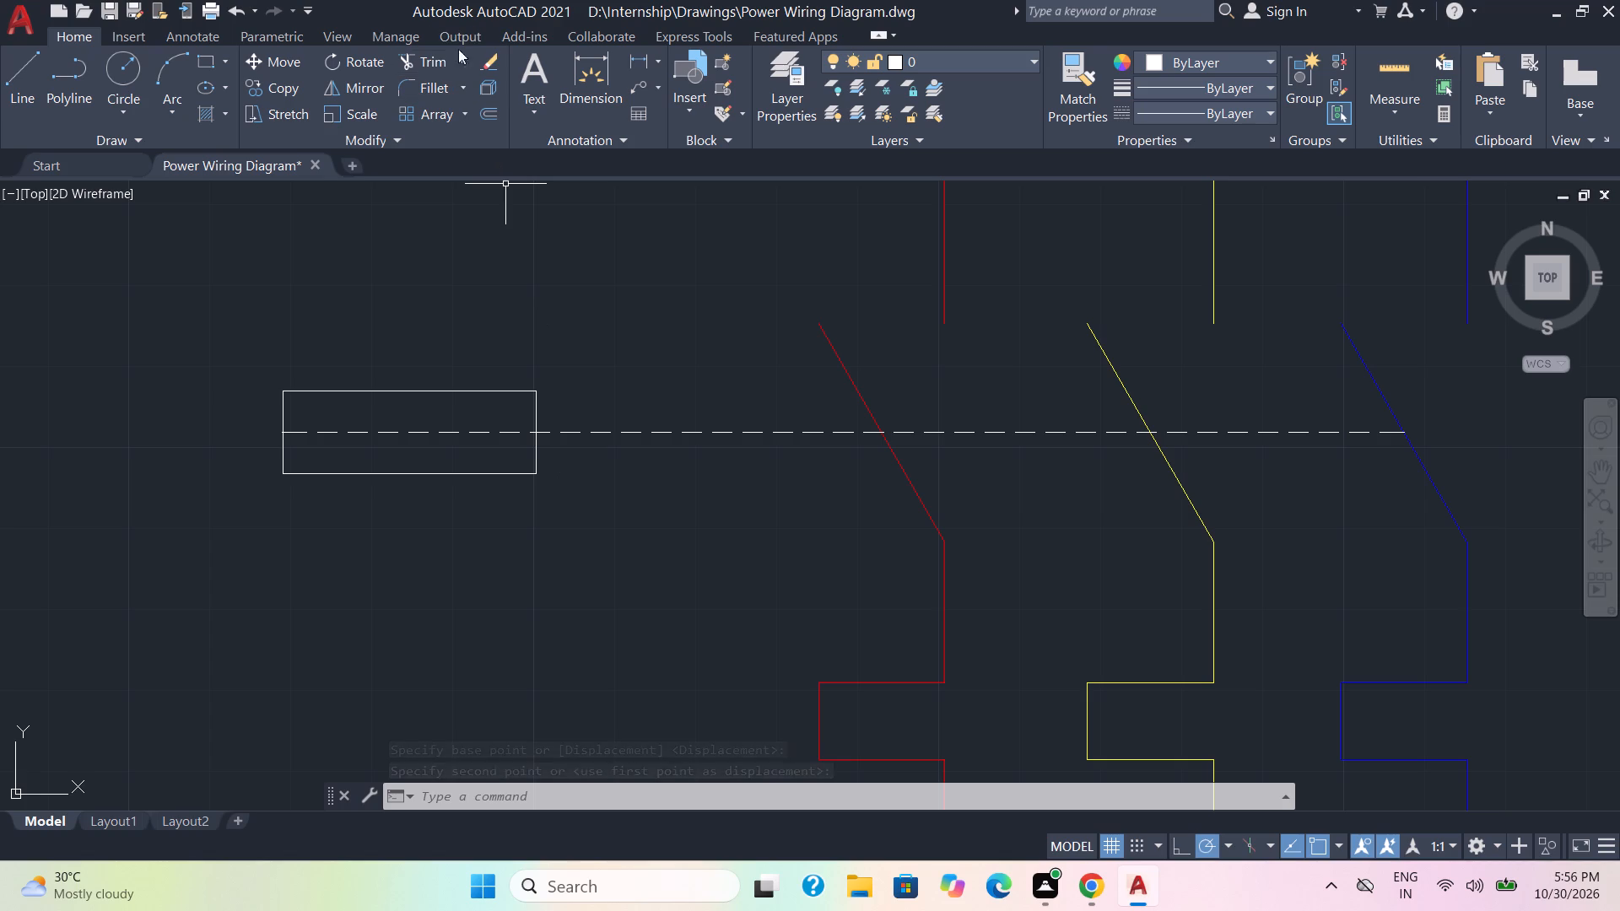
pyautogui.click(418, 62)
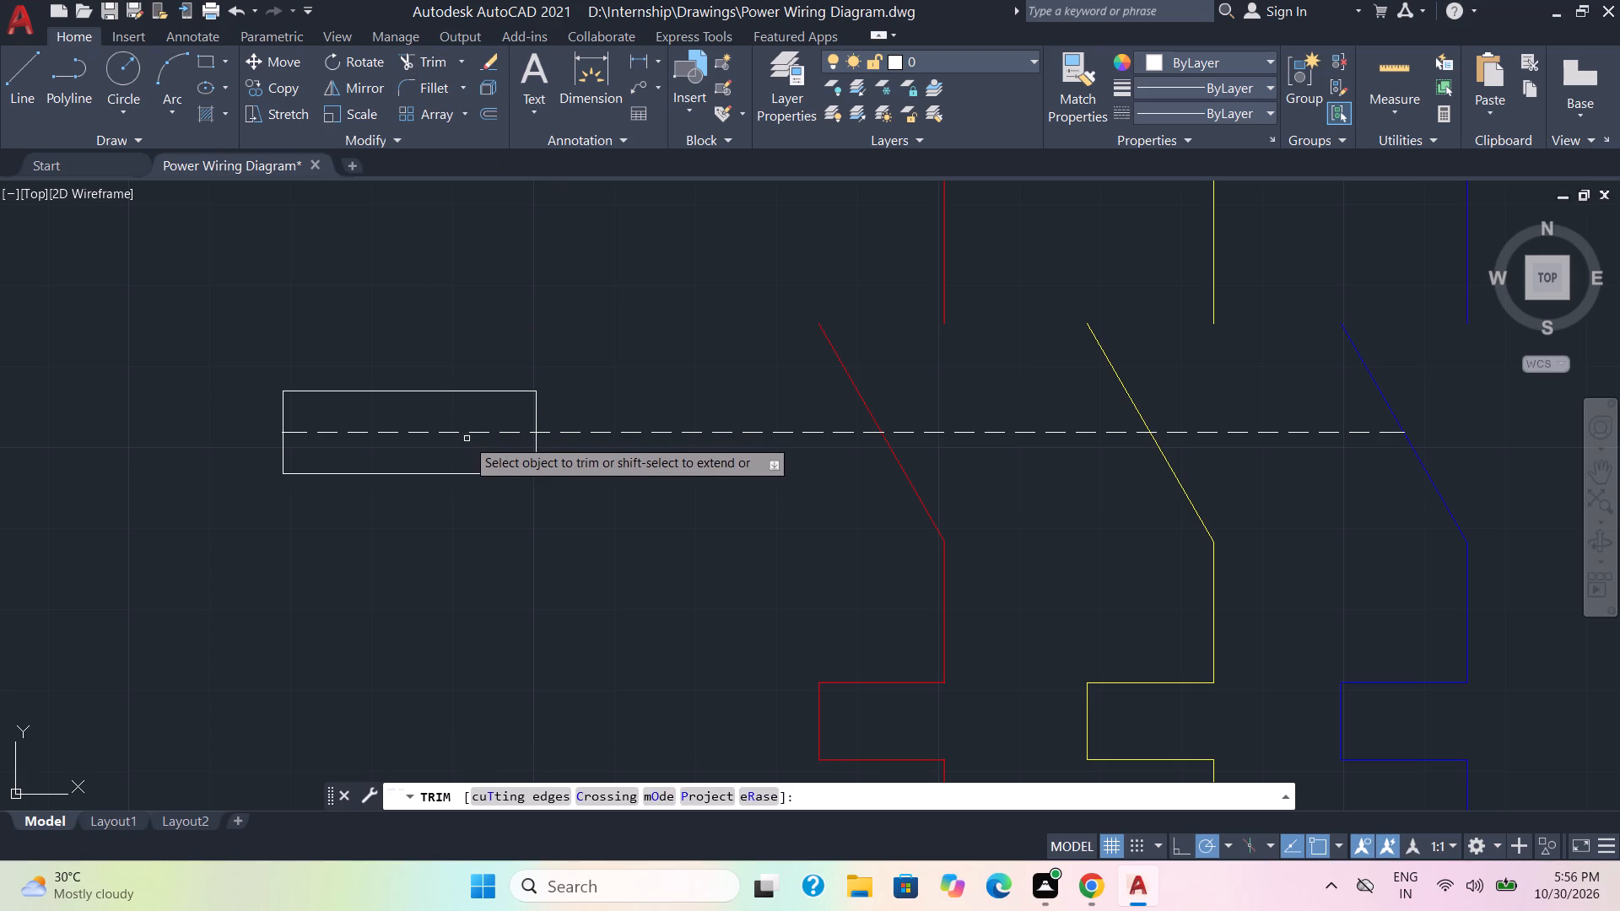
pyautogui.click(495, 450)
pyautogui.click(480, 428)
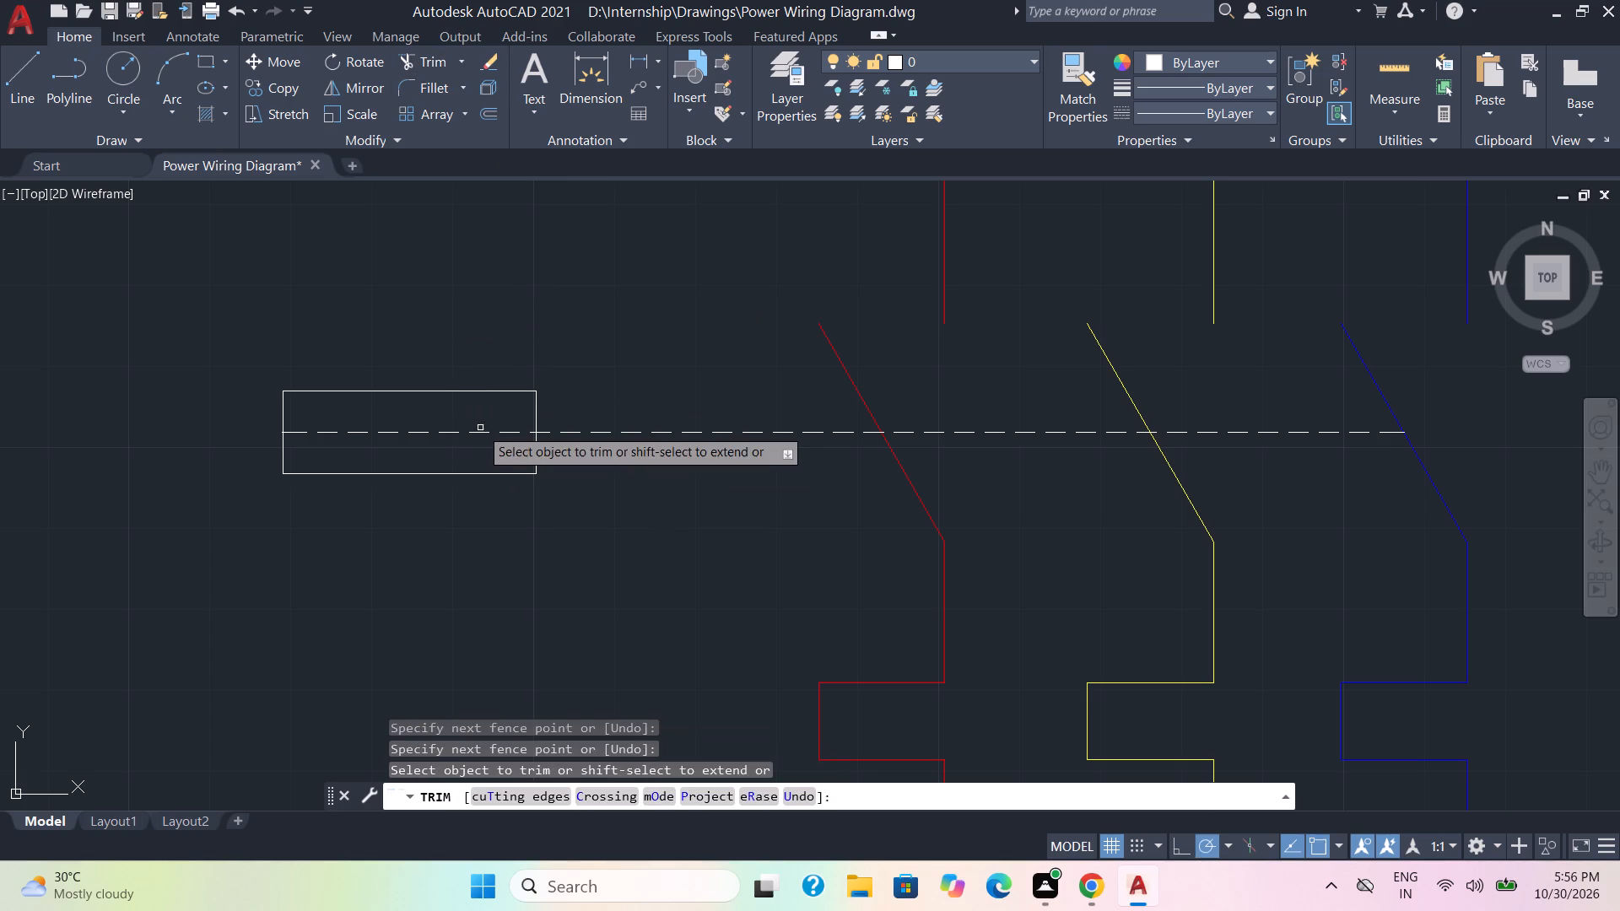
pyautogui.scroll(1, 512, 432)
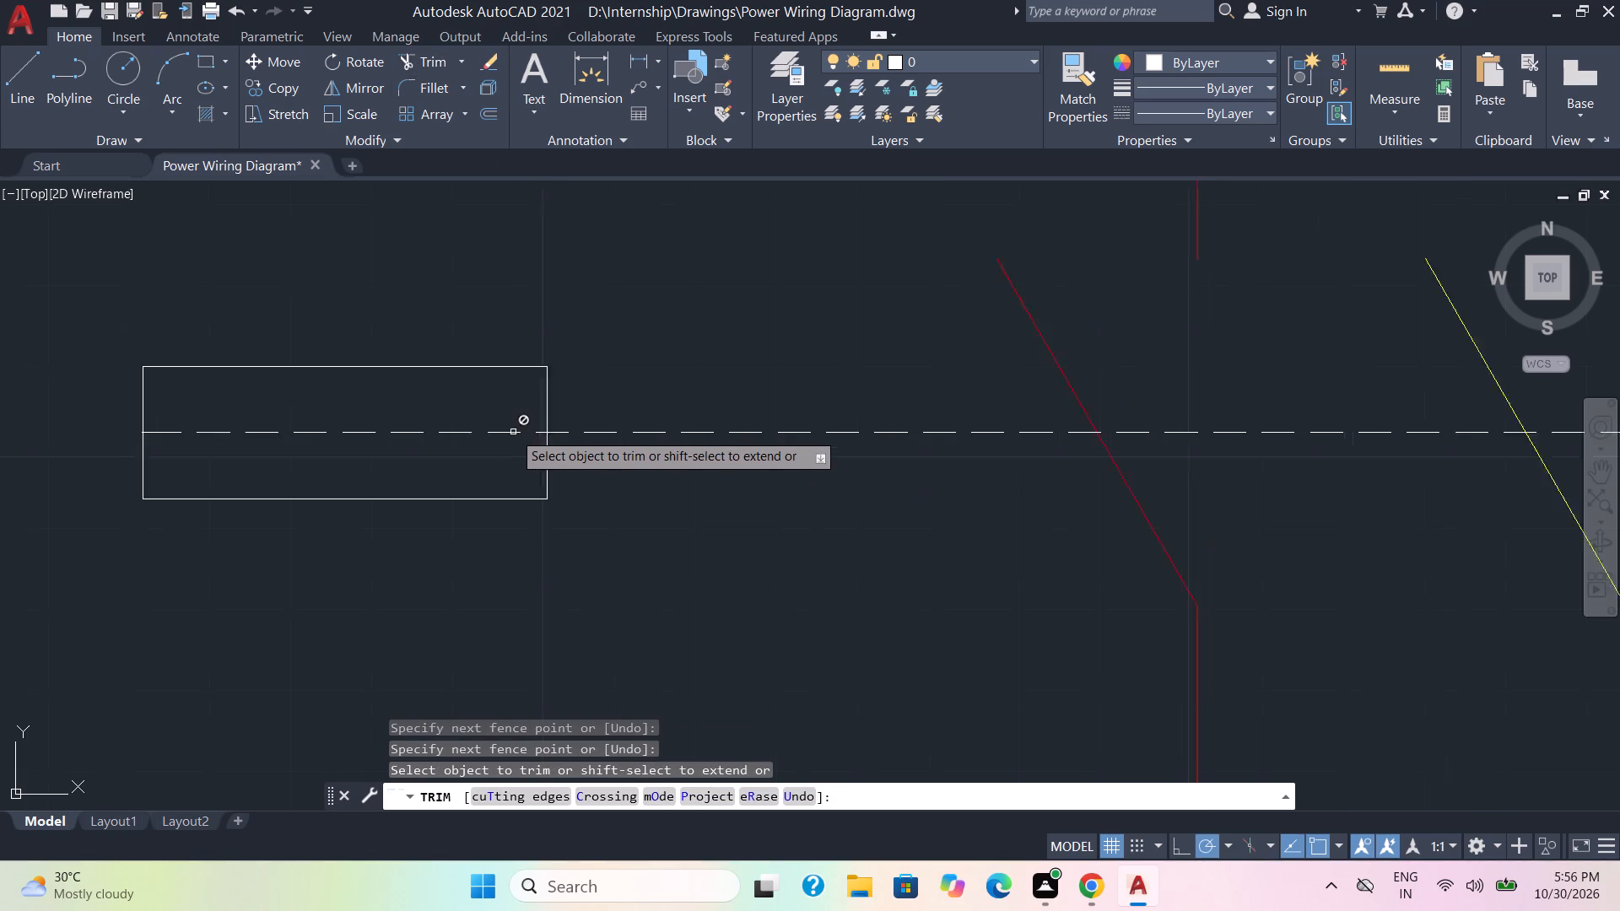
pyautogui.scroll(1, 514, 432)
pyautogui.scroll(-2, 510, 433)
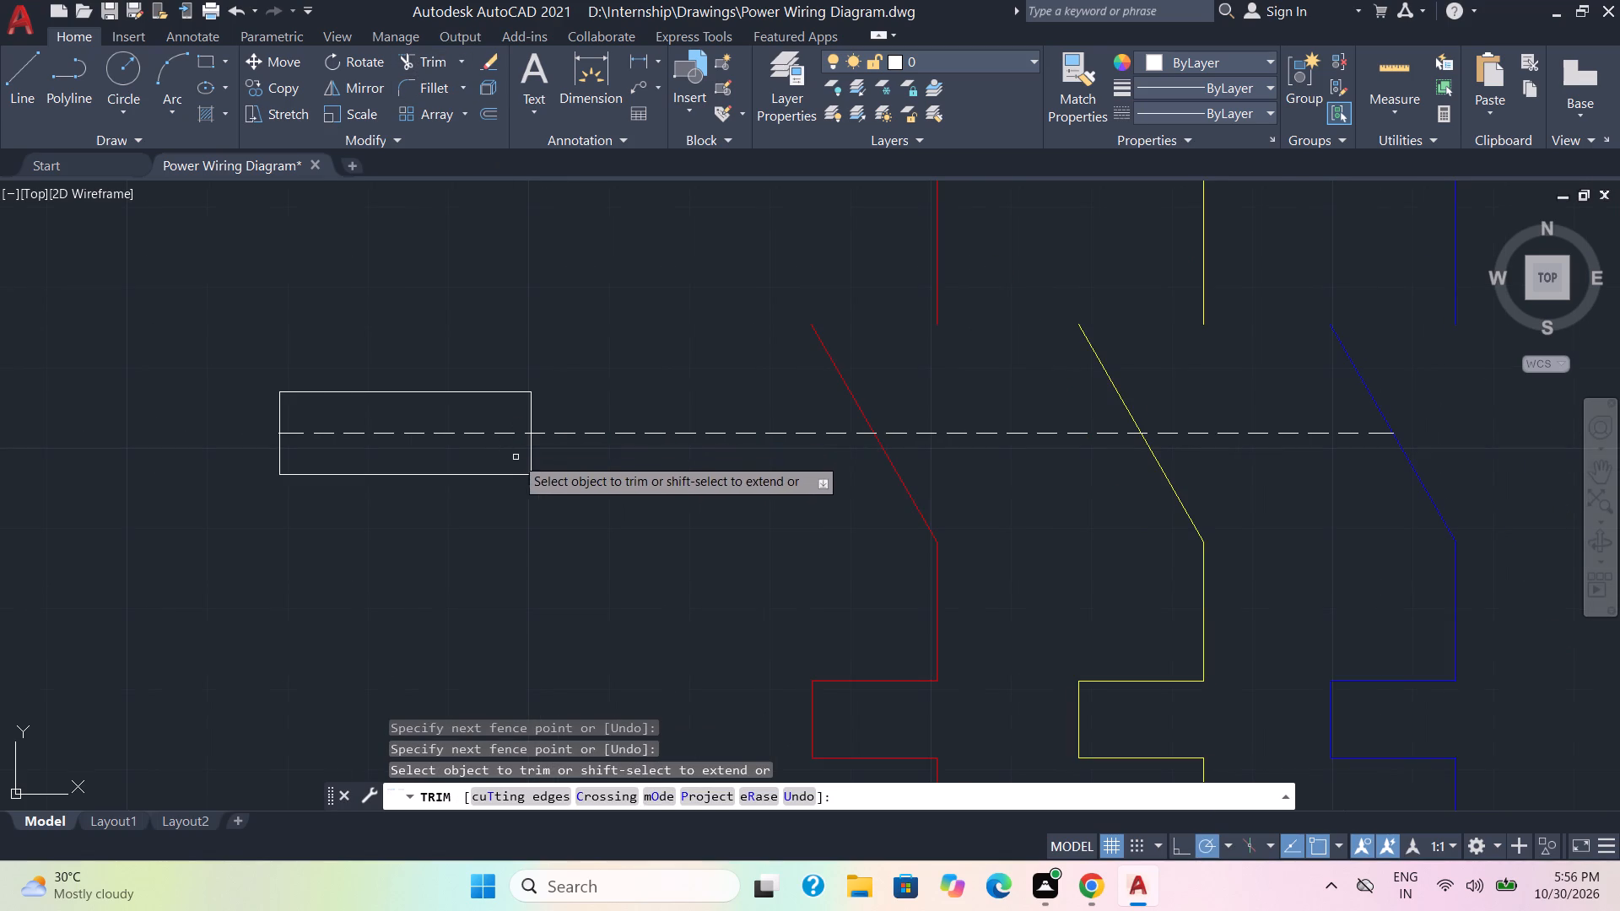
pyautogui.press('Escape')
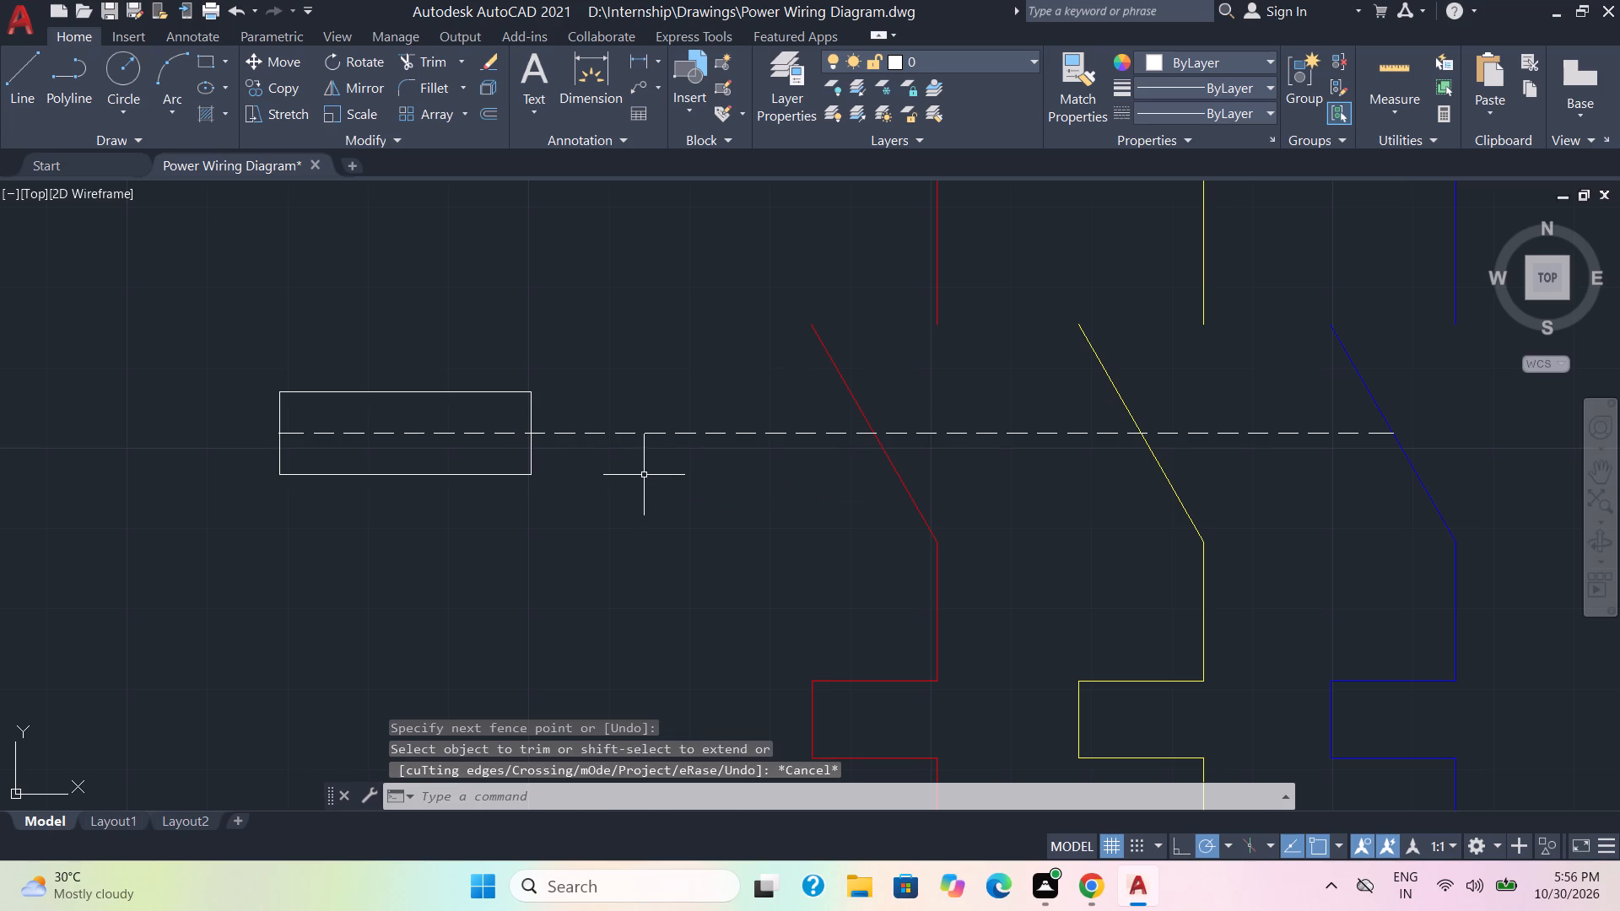
# Explode the lower dashed link so it becomes separate from its compound object.
pyautogui.click(644, 475)
pyautogui.click(599, 383)
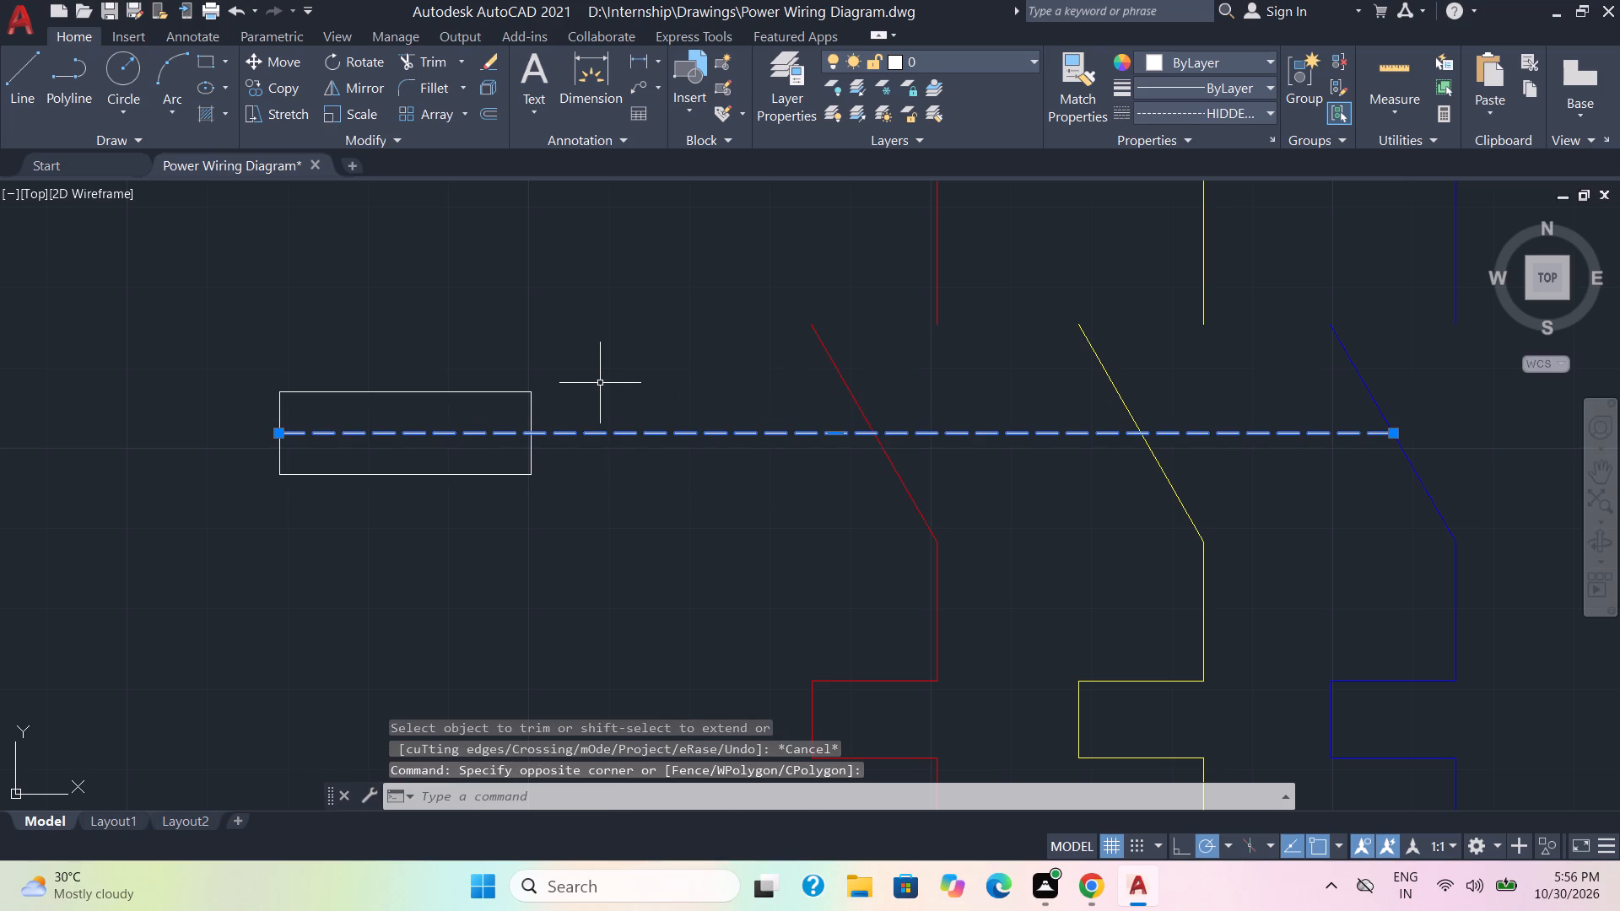
pyautogui.press('x')
pyautogui.press('Return')
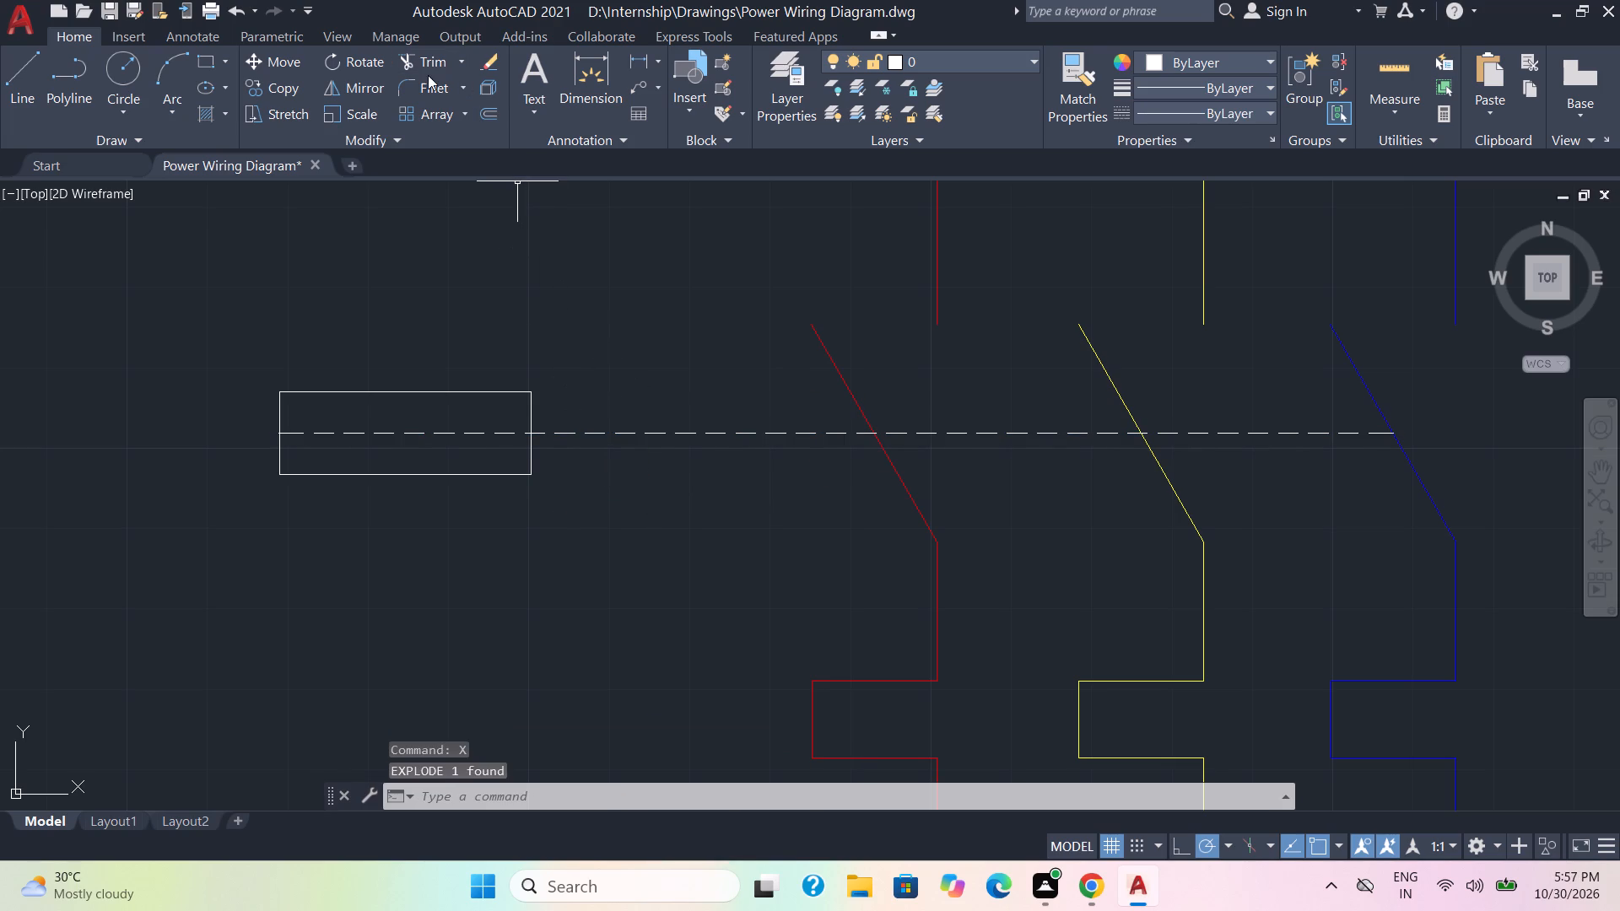
# Trim away the part of the lower dashed link that lies inside its rectangle.
pyautogui.click(424, 69)
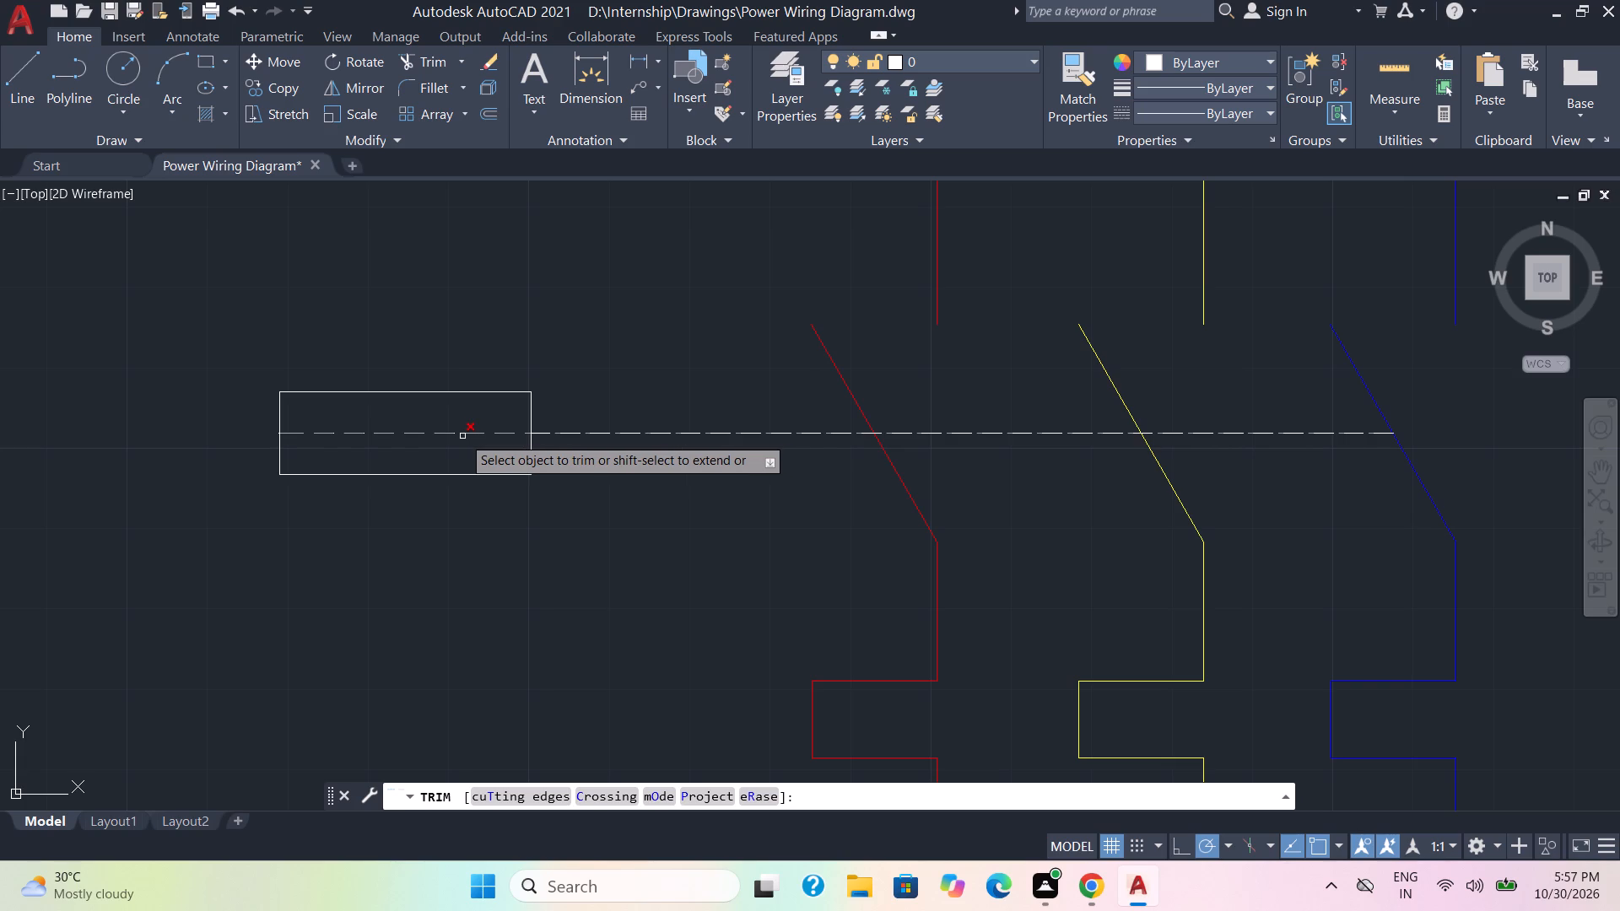
pyautogui.click(462, 436)
pyautogui.click(476, 436)
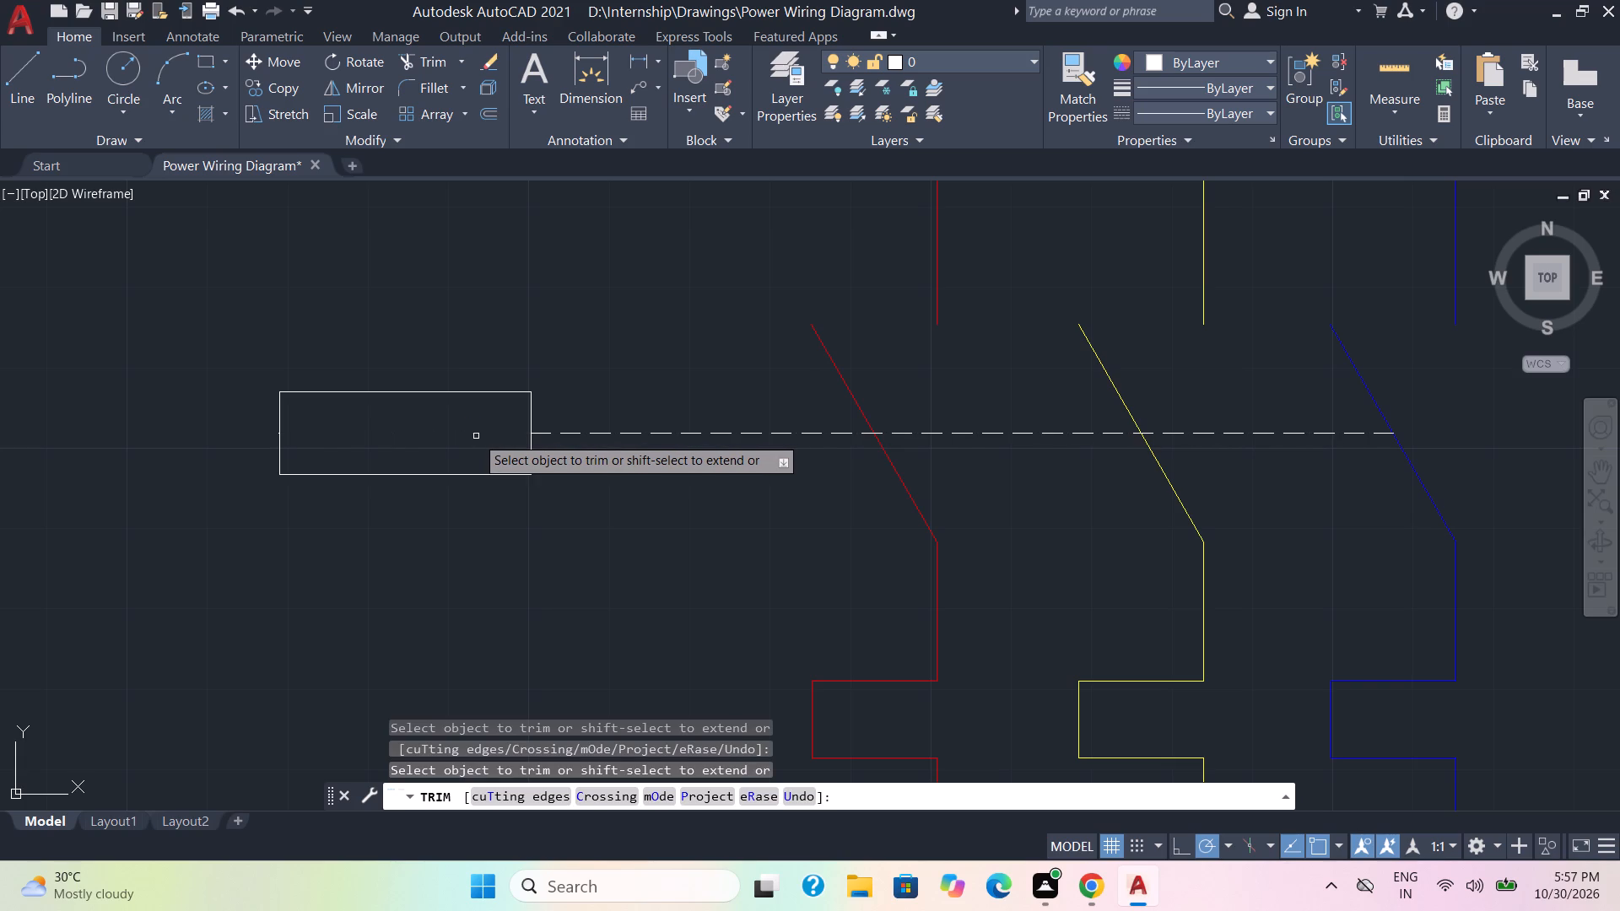
pyautogui.press('Escape')
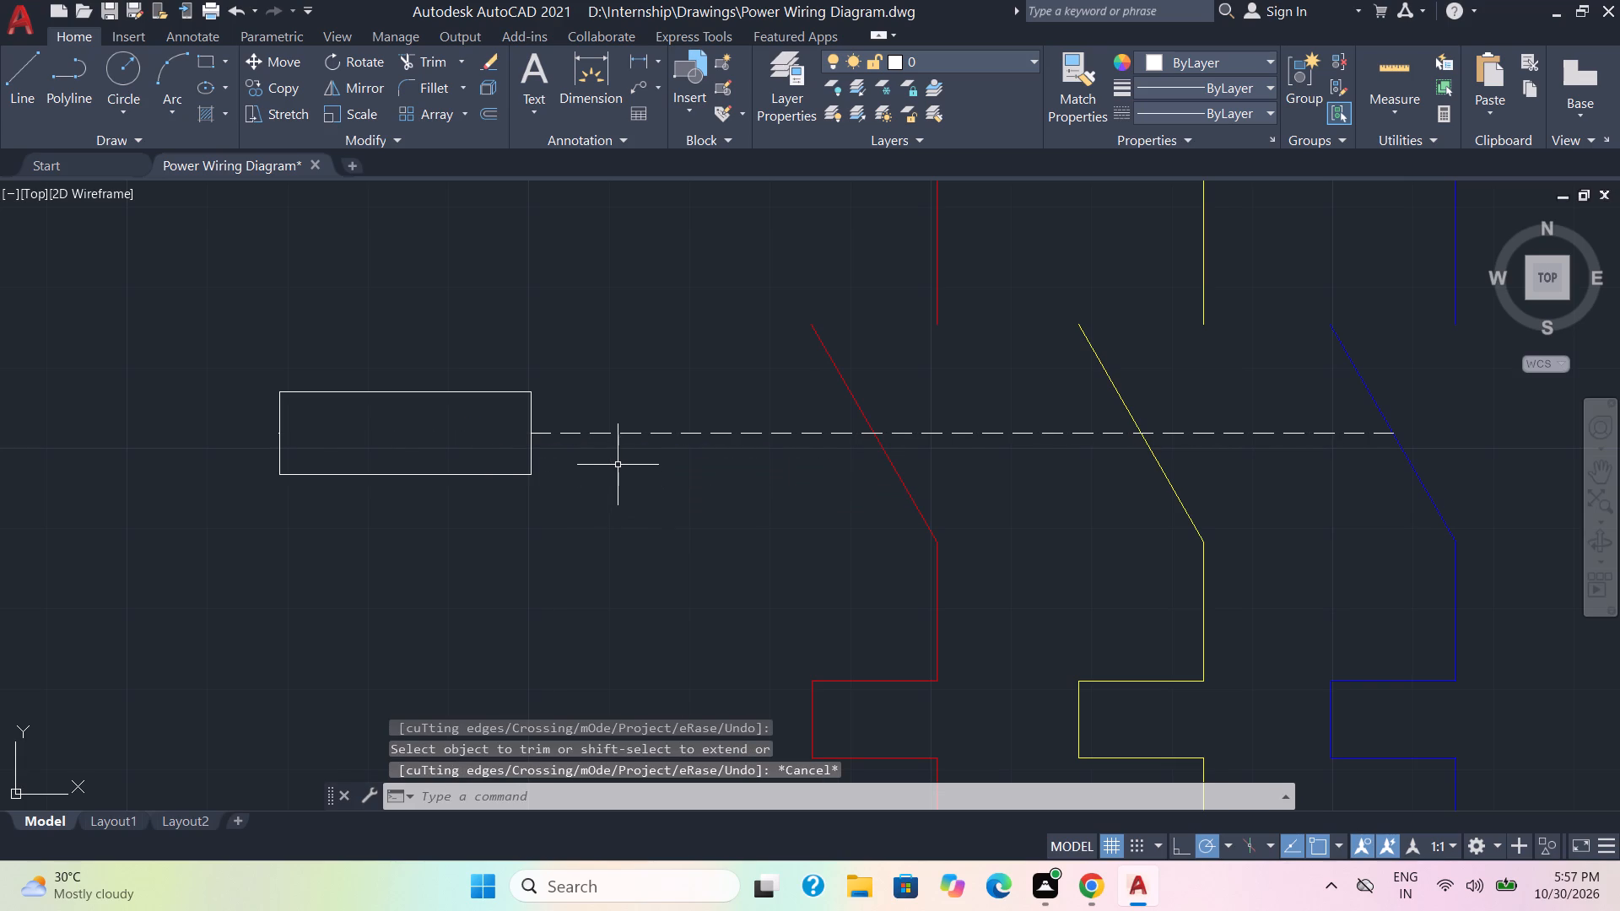
# Draw a short vertical line straight up from the midpoint of the lower rectangle's top edge.
pyautogui.click(25, 85)
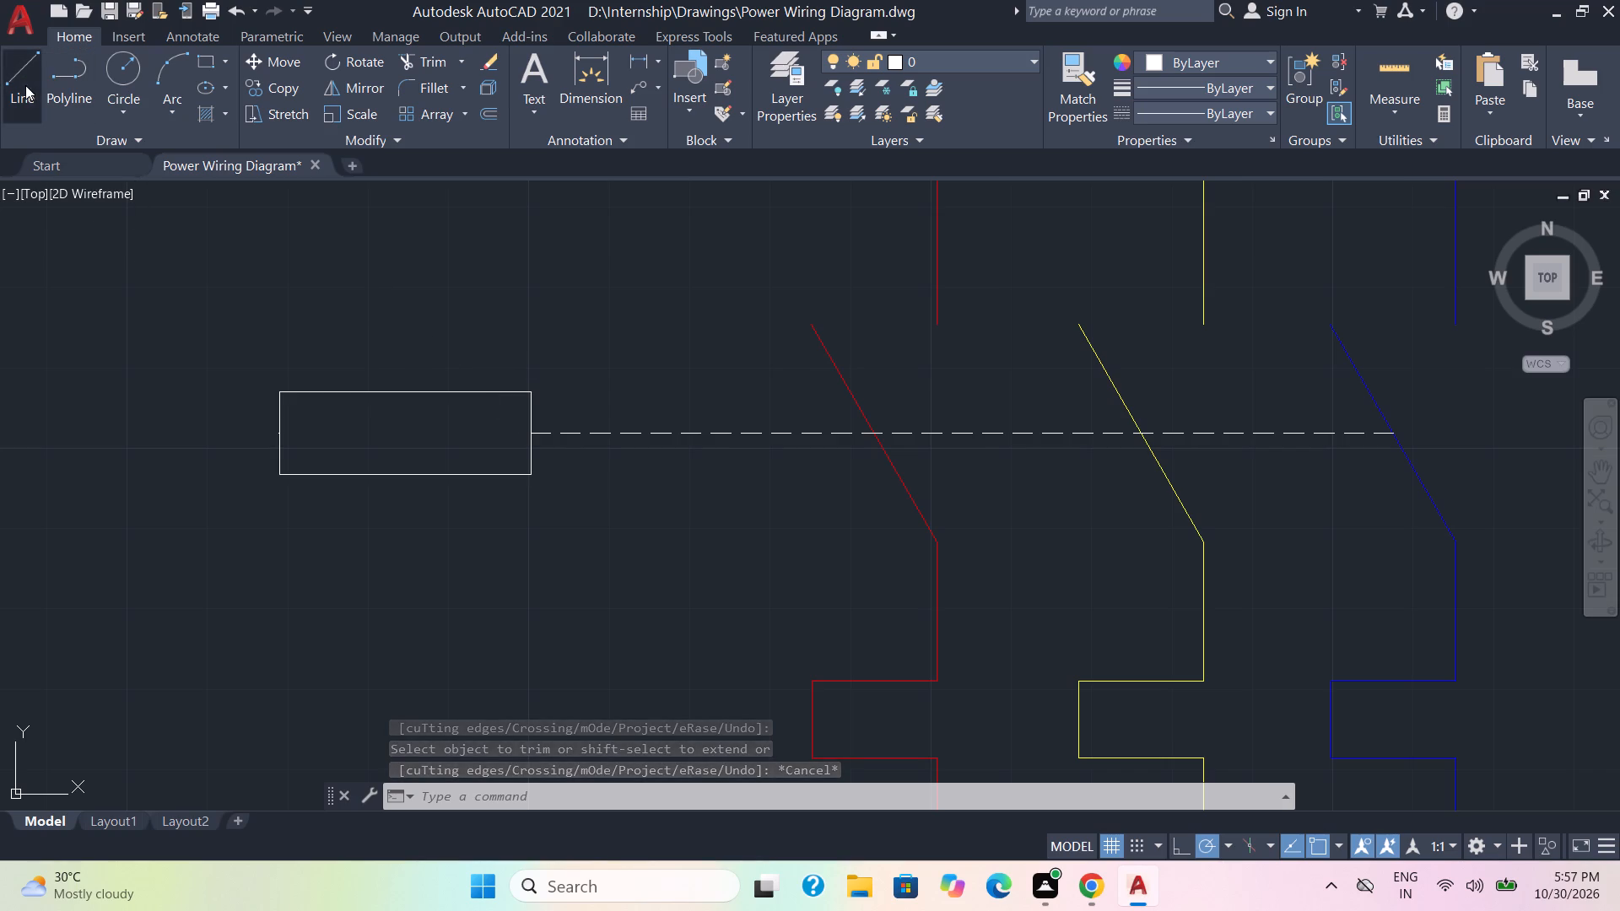
pyautogui.click(402, 394)
pyautogui.click(401, 341)
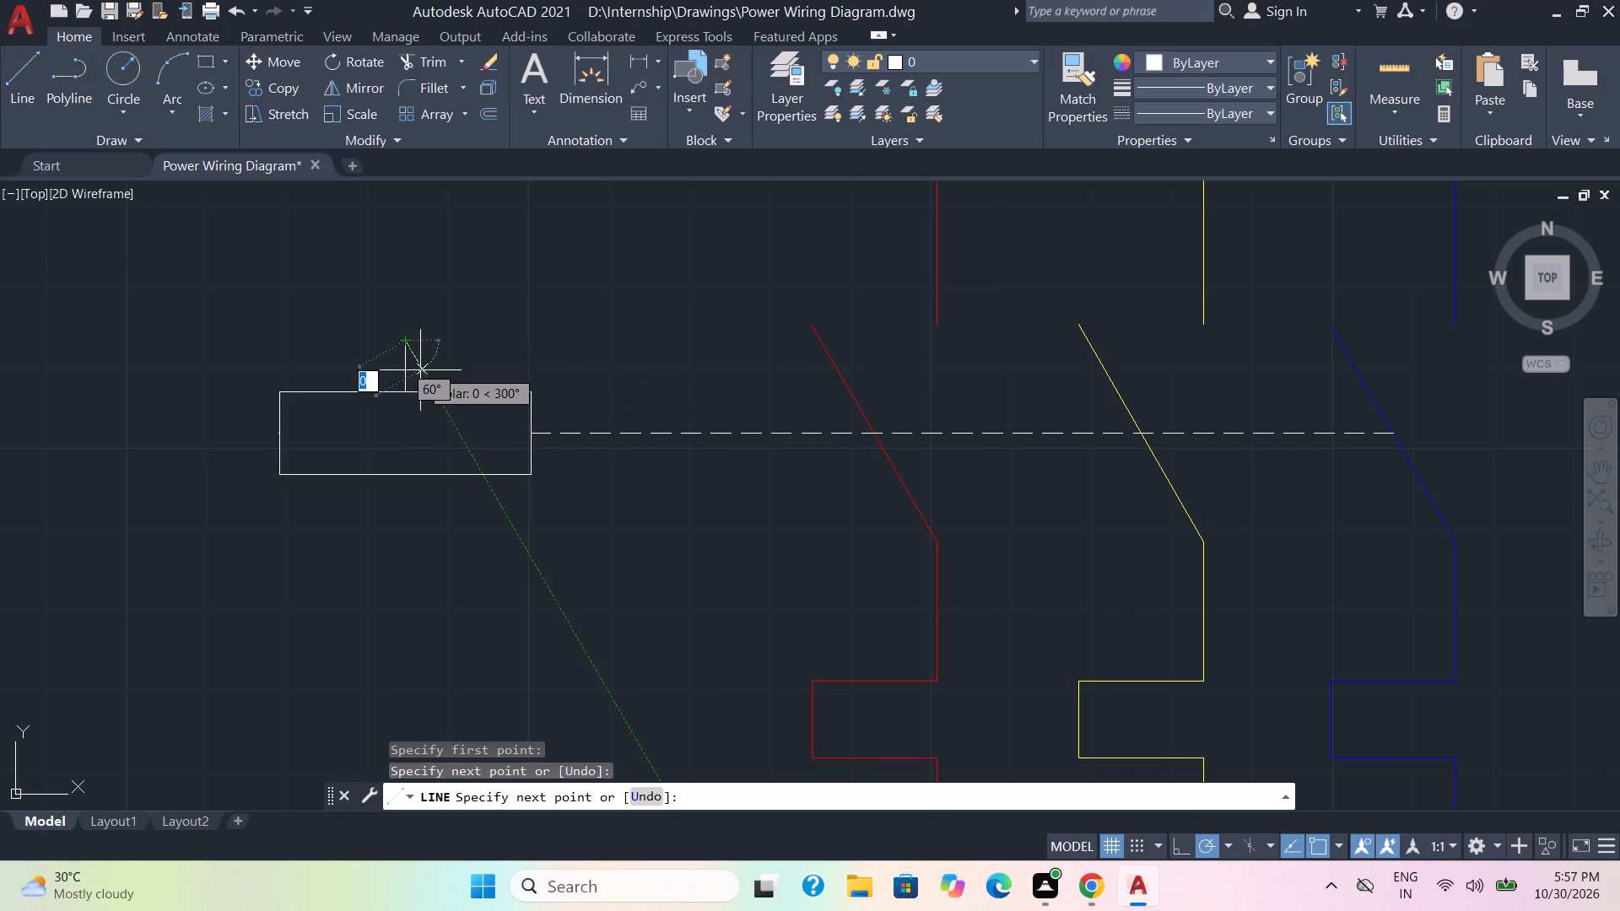
pyautogui.press('Escape')
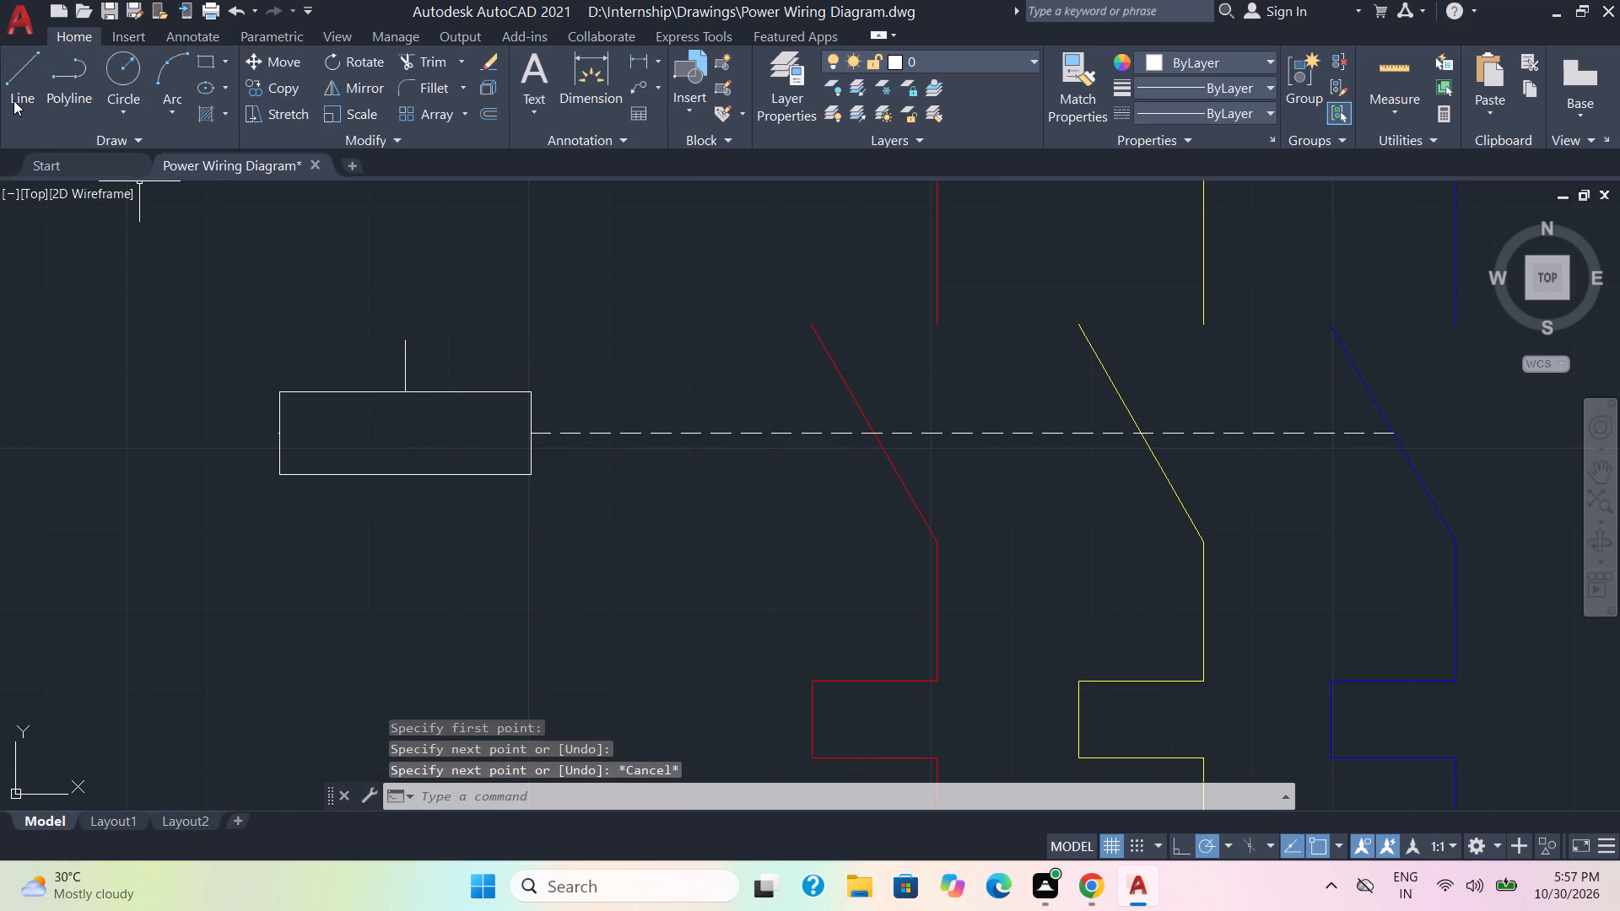
# Mirror the short vertical line below the rectangle about the horizontal axis through its right-edge midpoint, keeping the original.
pyautogui.click(424, 377)
pyautogui.click(375, 352)
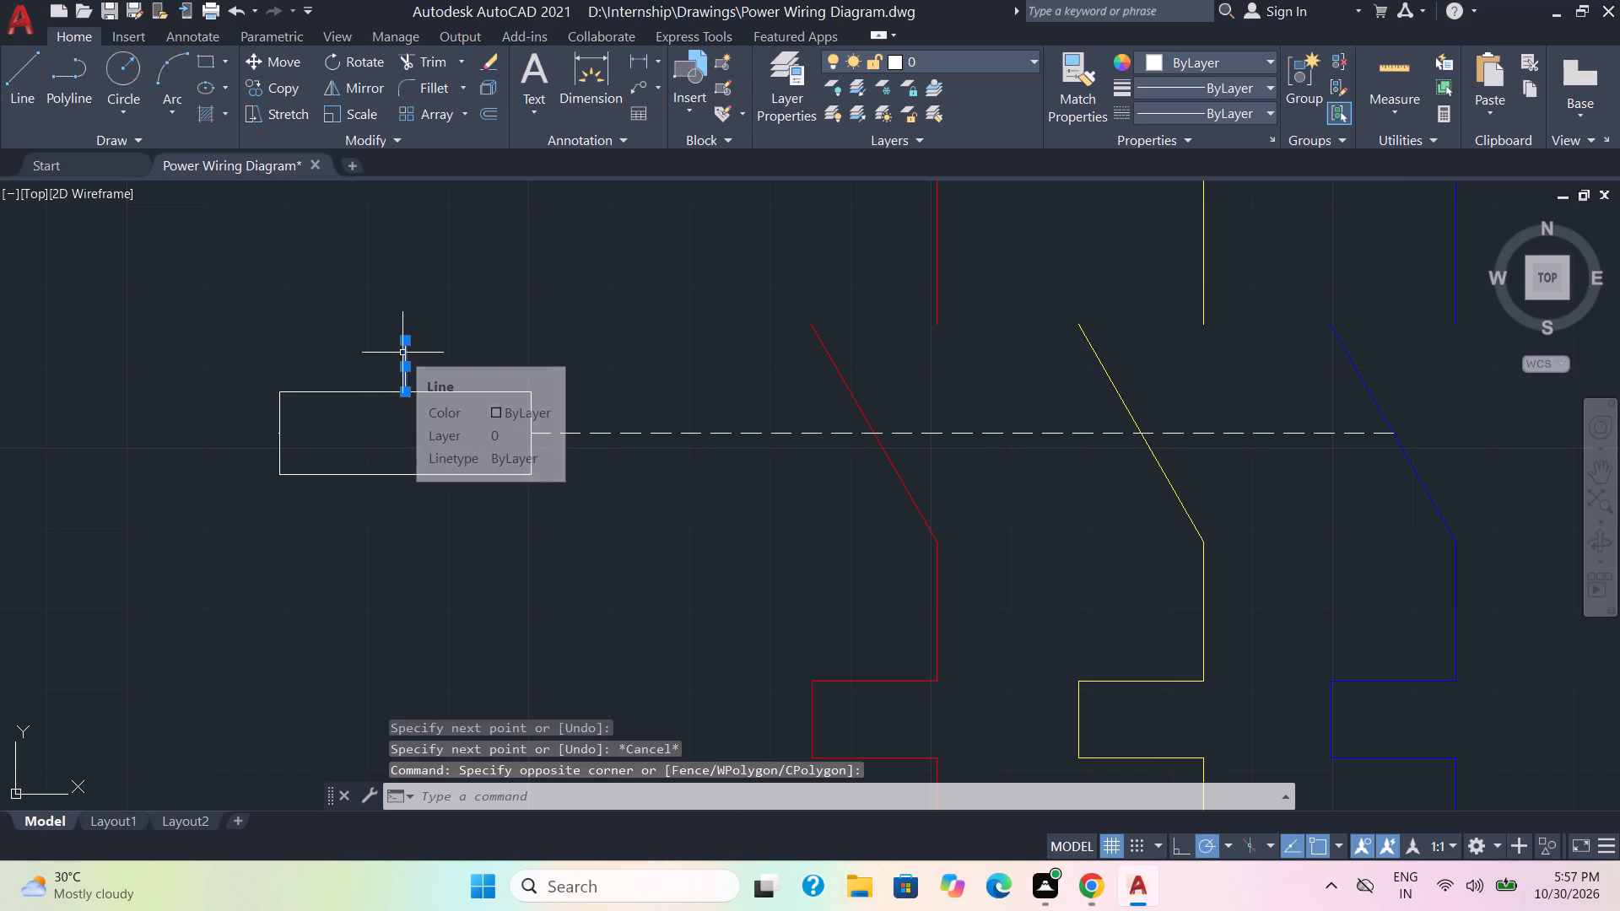
pyautogui.click(374, 91)
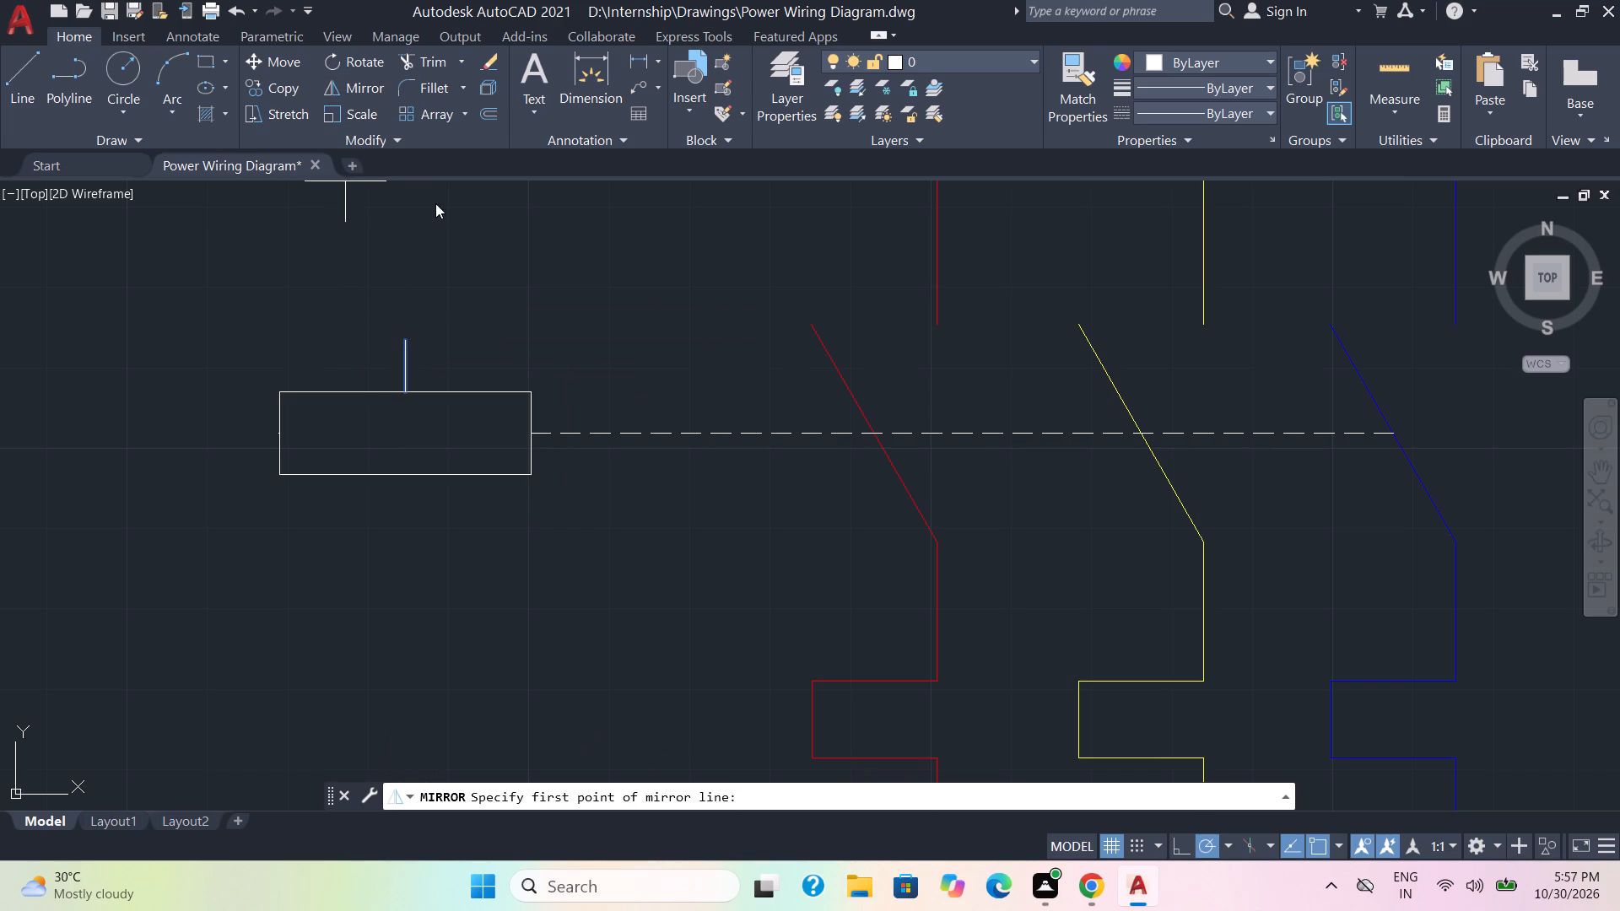
pyautogui.click(532, 434)
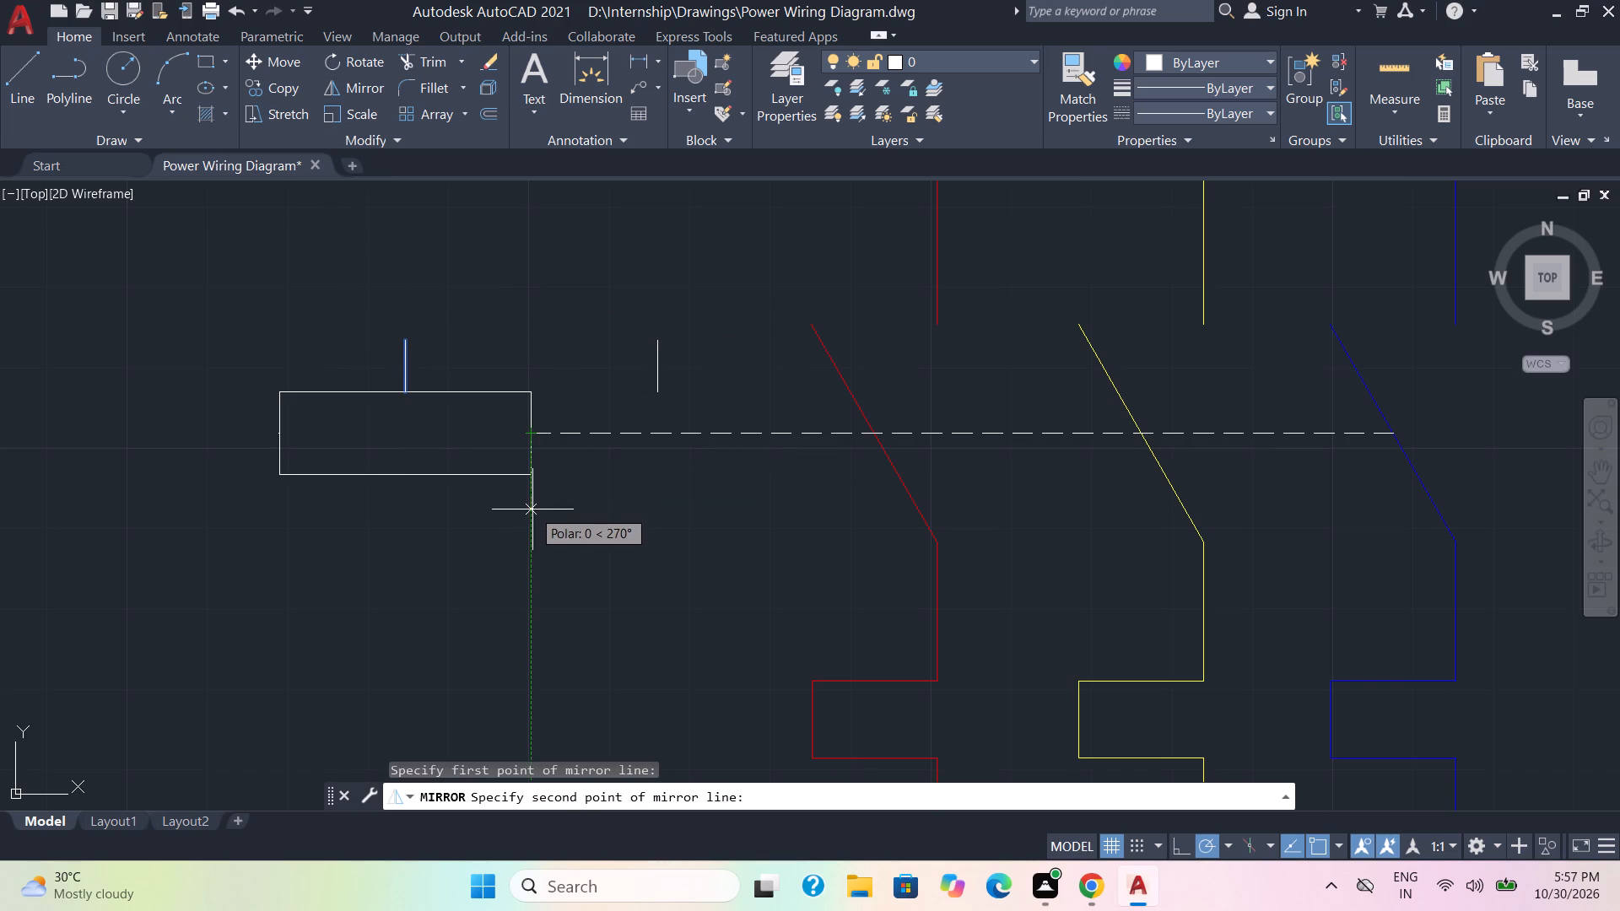
pyautogui.click(354, 427)
pyautogui.moveTo(407, 500); pyautogui.dragTo(354, 427)
# Draw a diagonal line down from the rectangle's top edge, starting just right of the vertical line, with polar tracking set to 45 degrees.
pyautogui.click(13, 76)
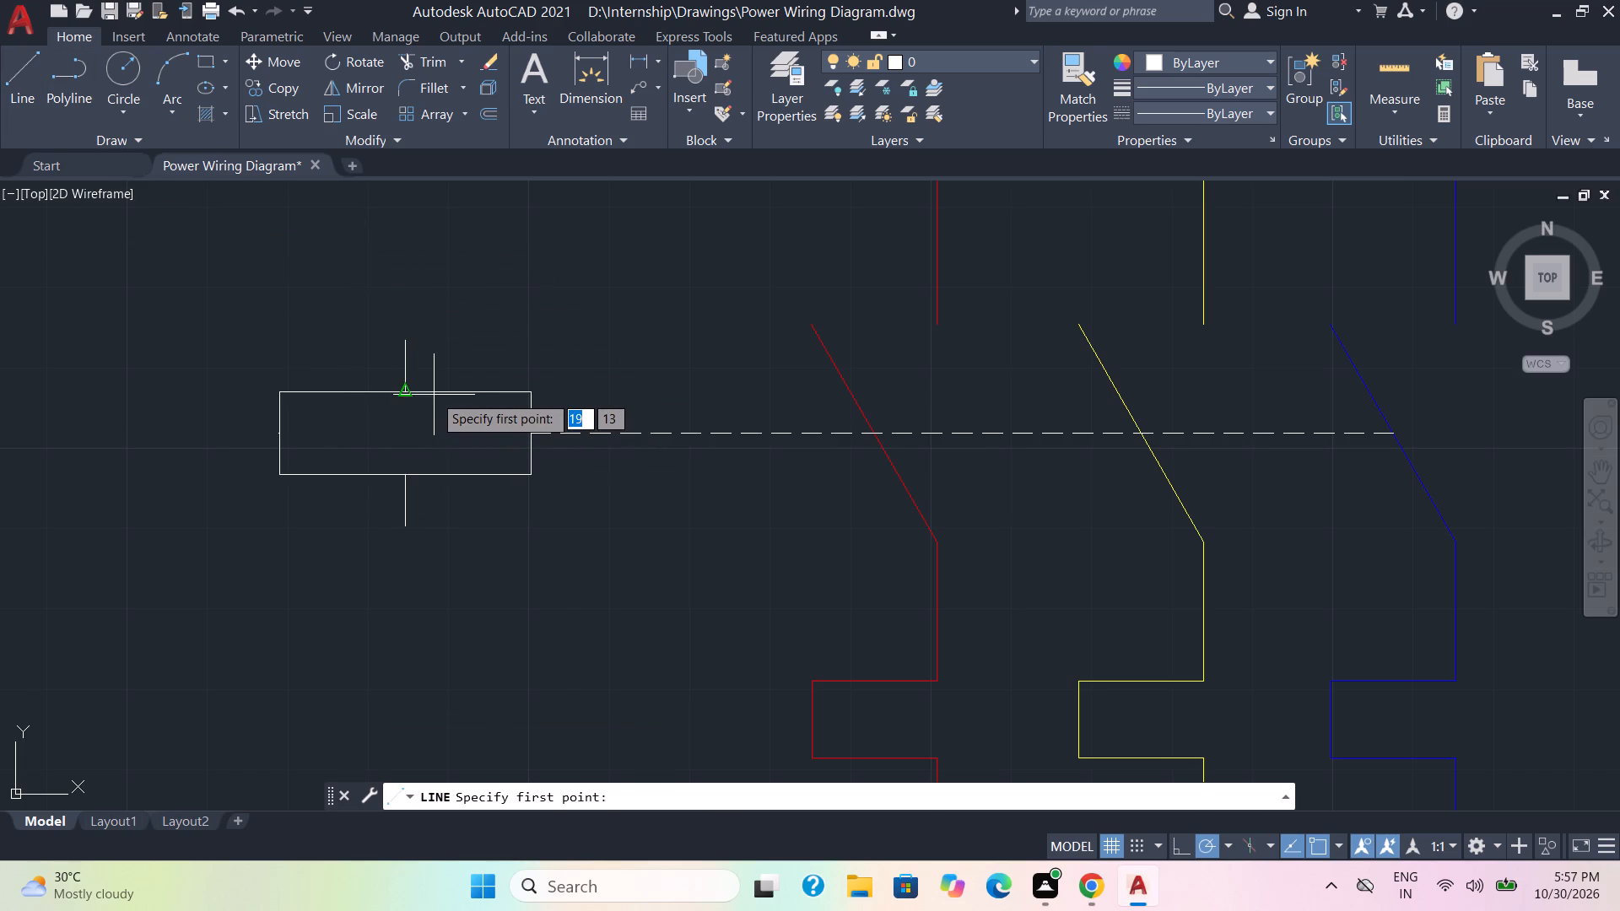
pyautogui.scroll(3, 434, 395)
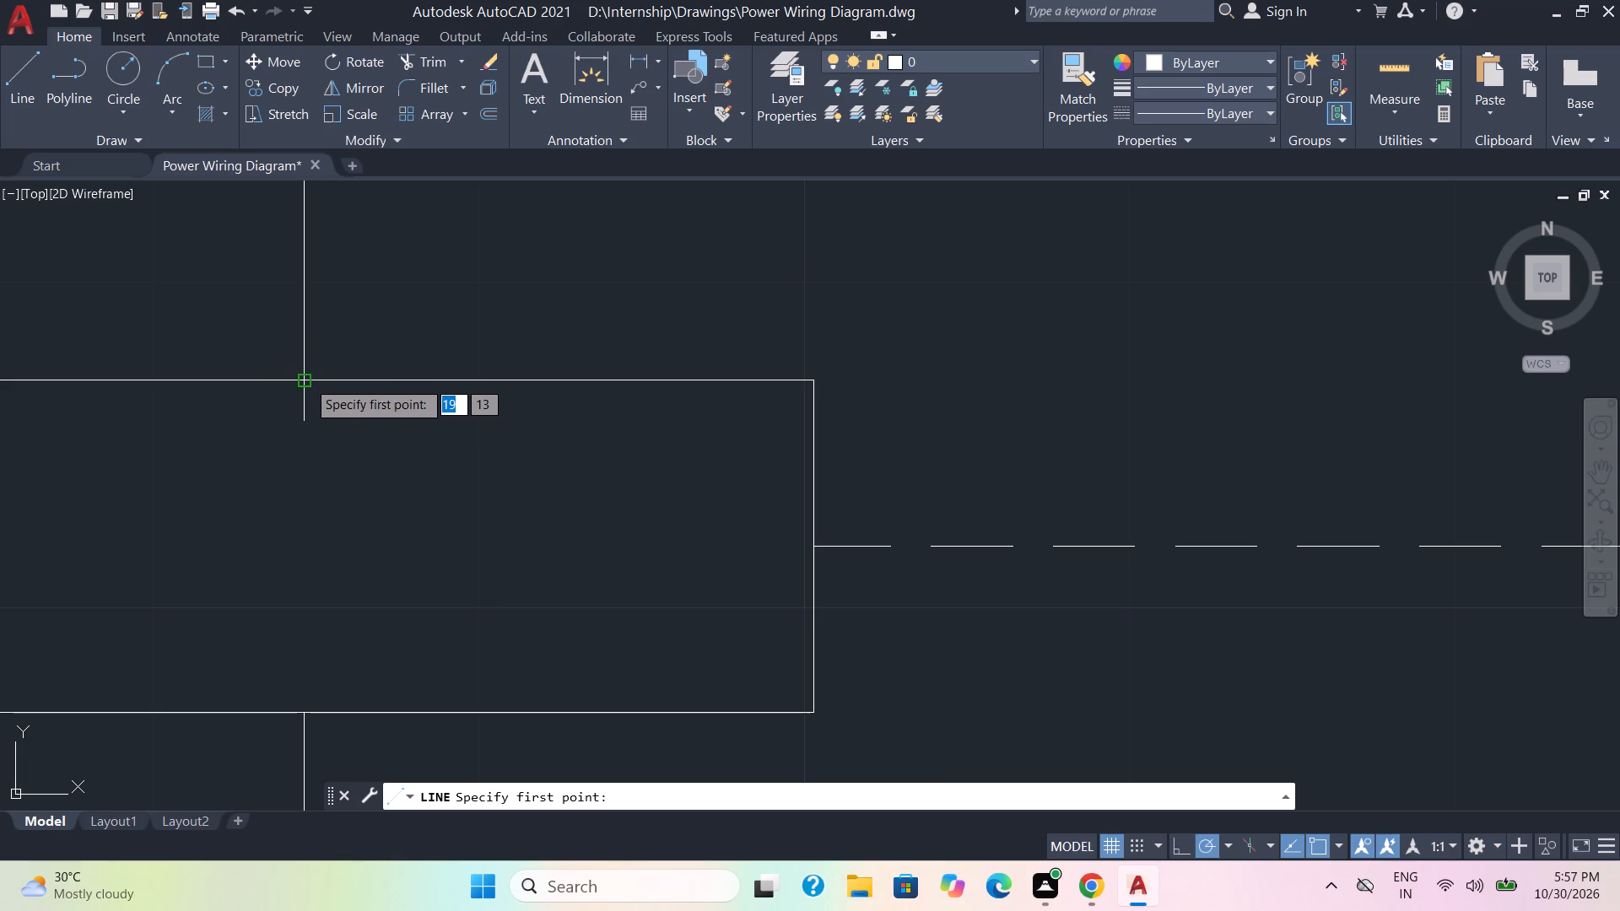
pyautogui.click(449, 380)
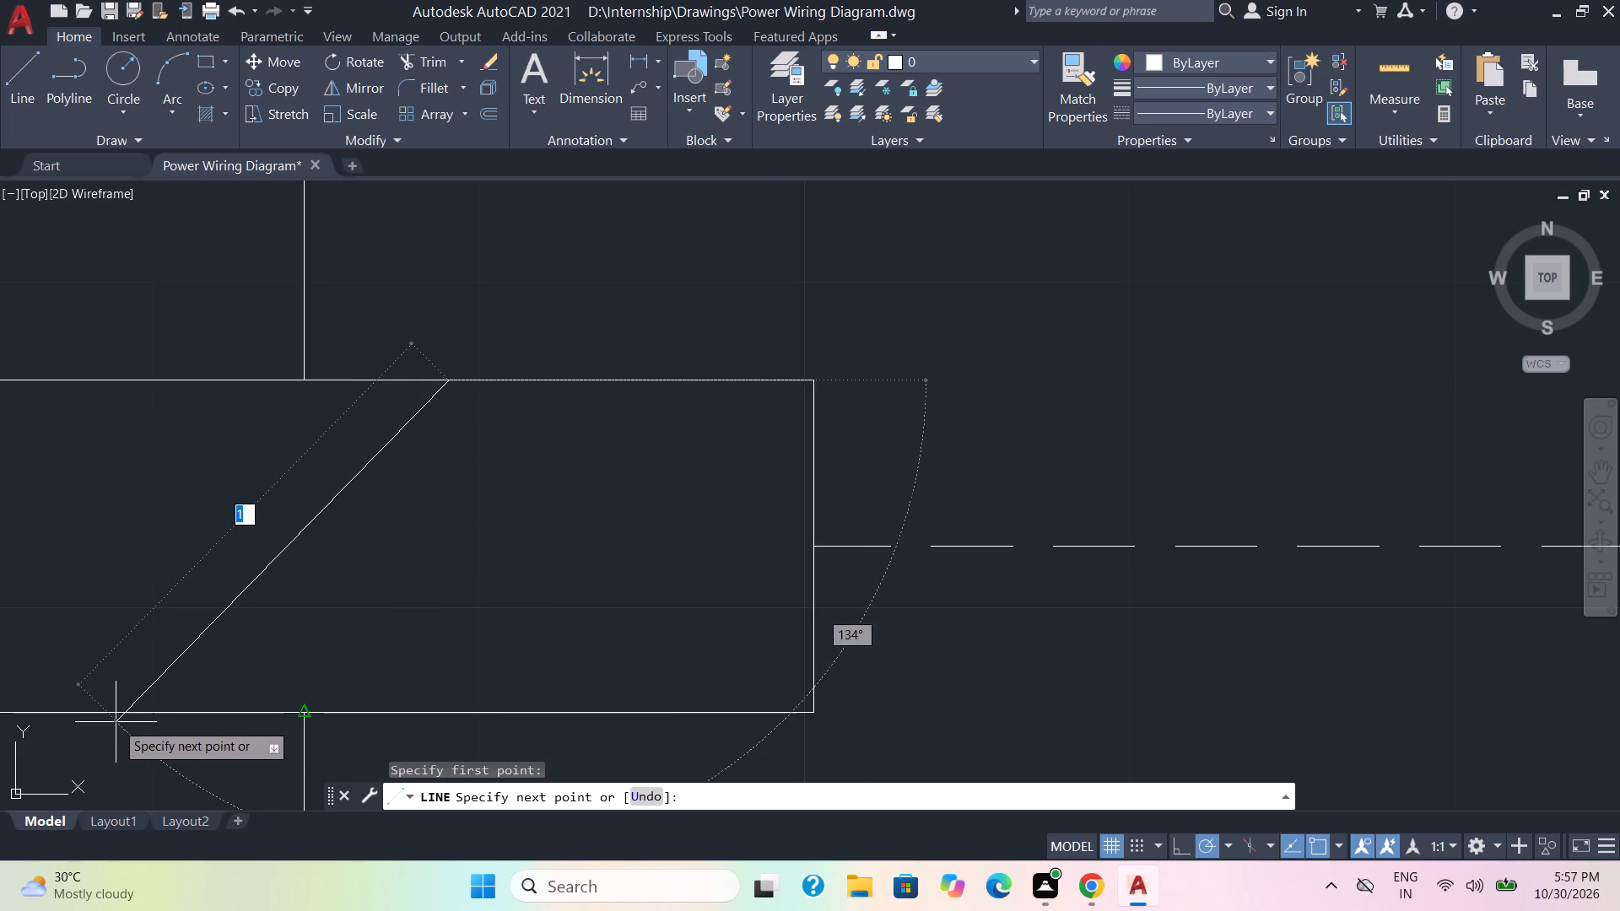
pyautogui.scroll(-2, 115, 722)
pyautogui.moveTo(115, 713); pyautogui.dragTo(294, 426, button='middle')
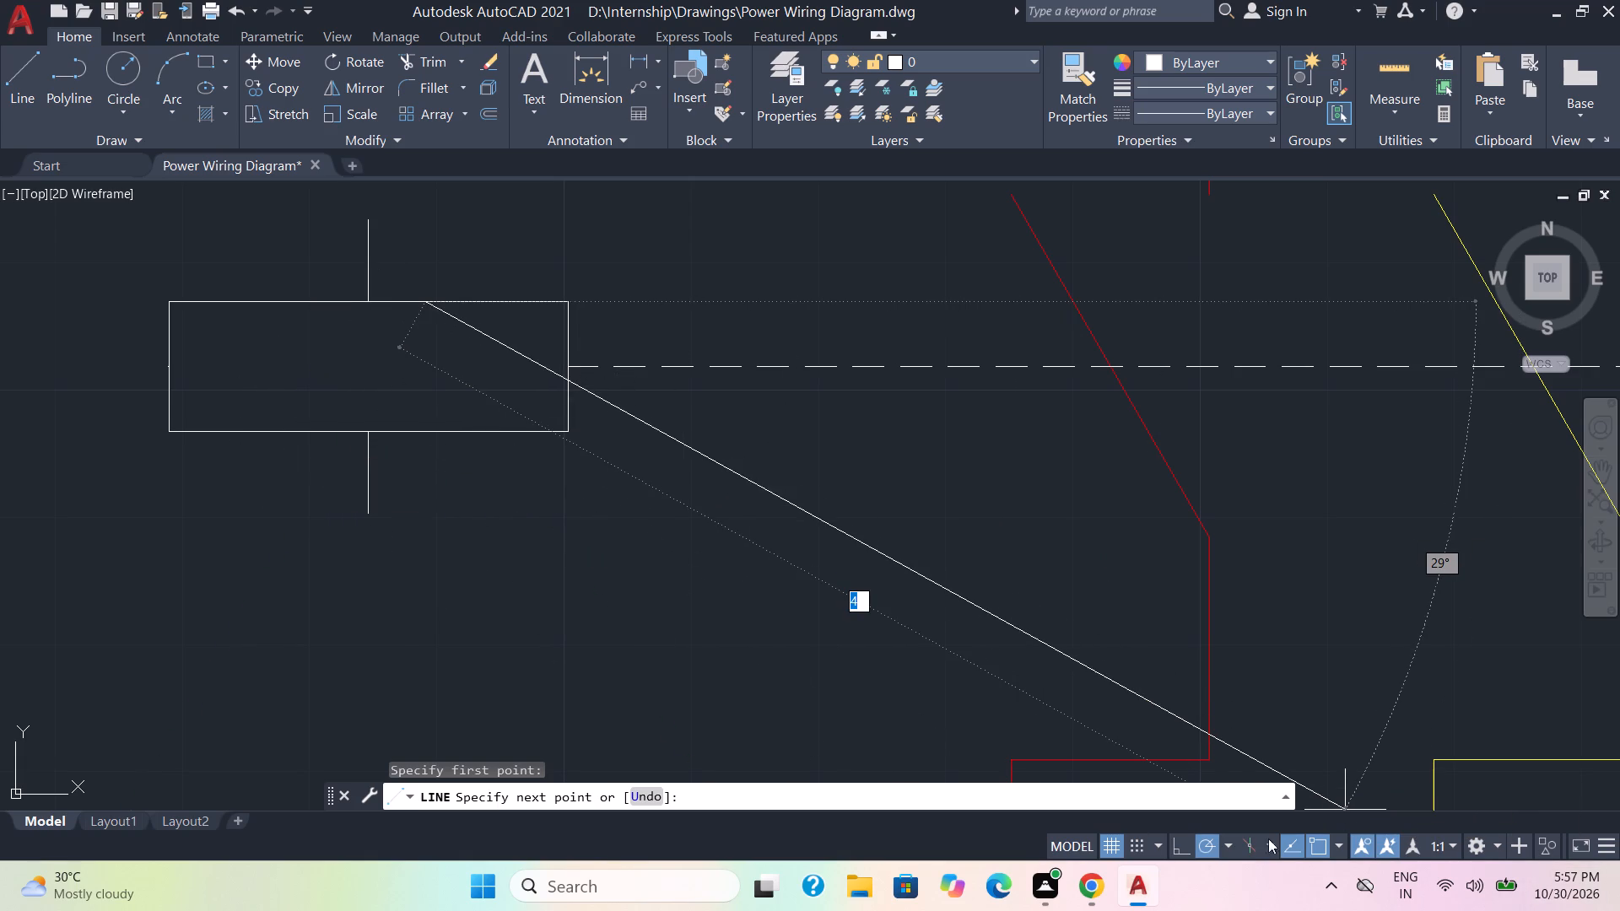
pyautogui.click(1224, 840)
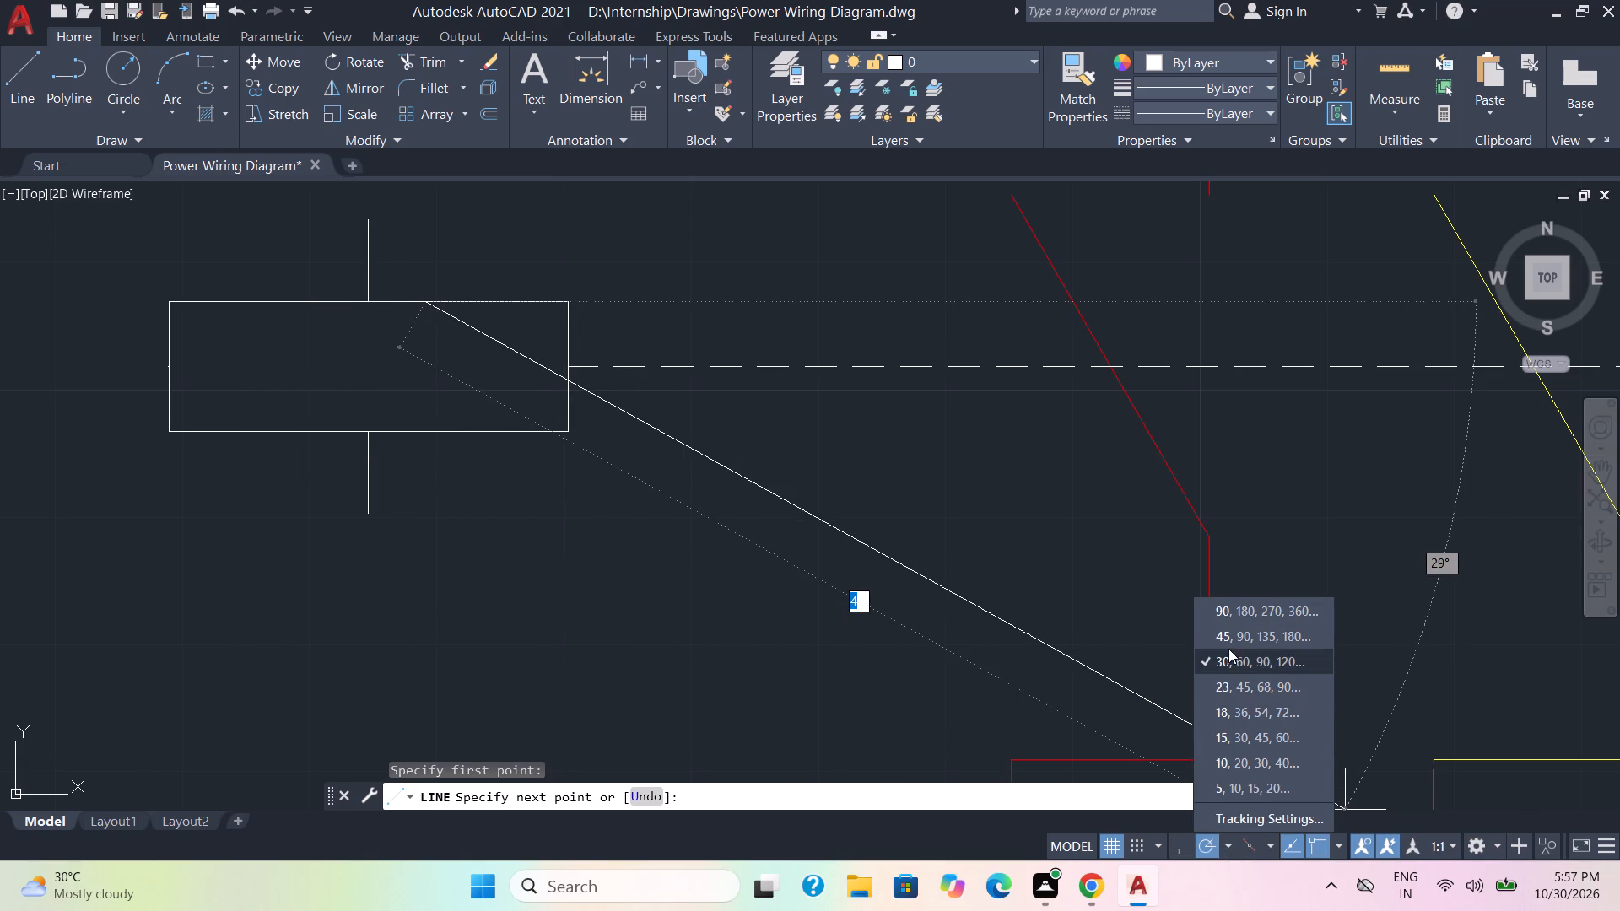
pyautogui.click(1234, 633)
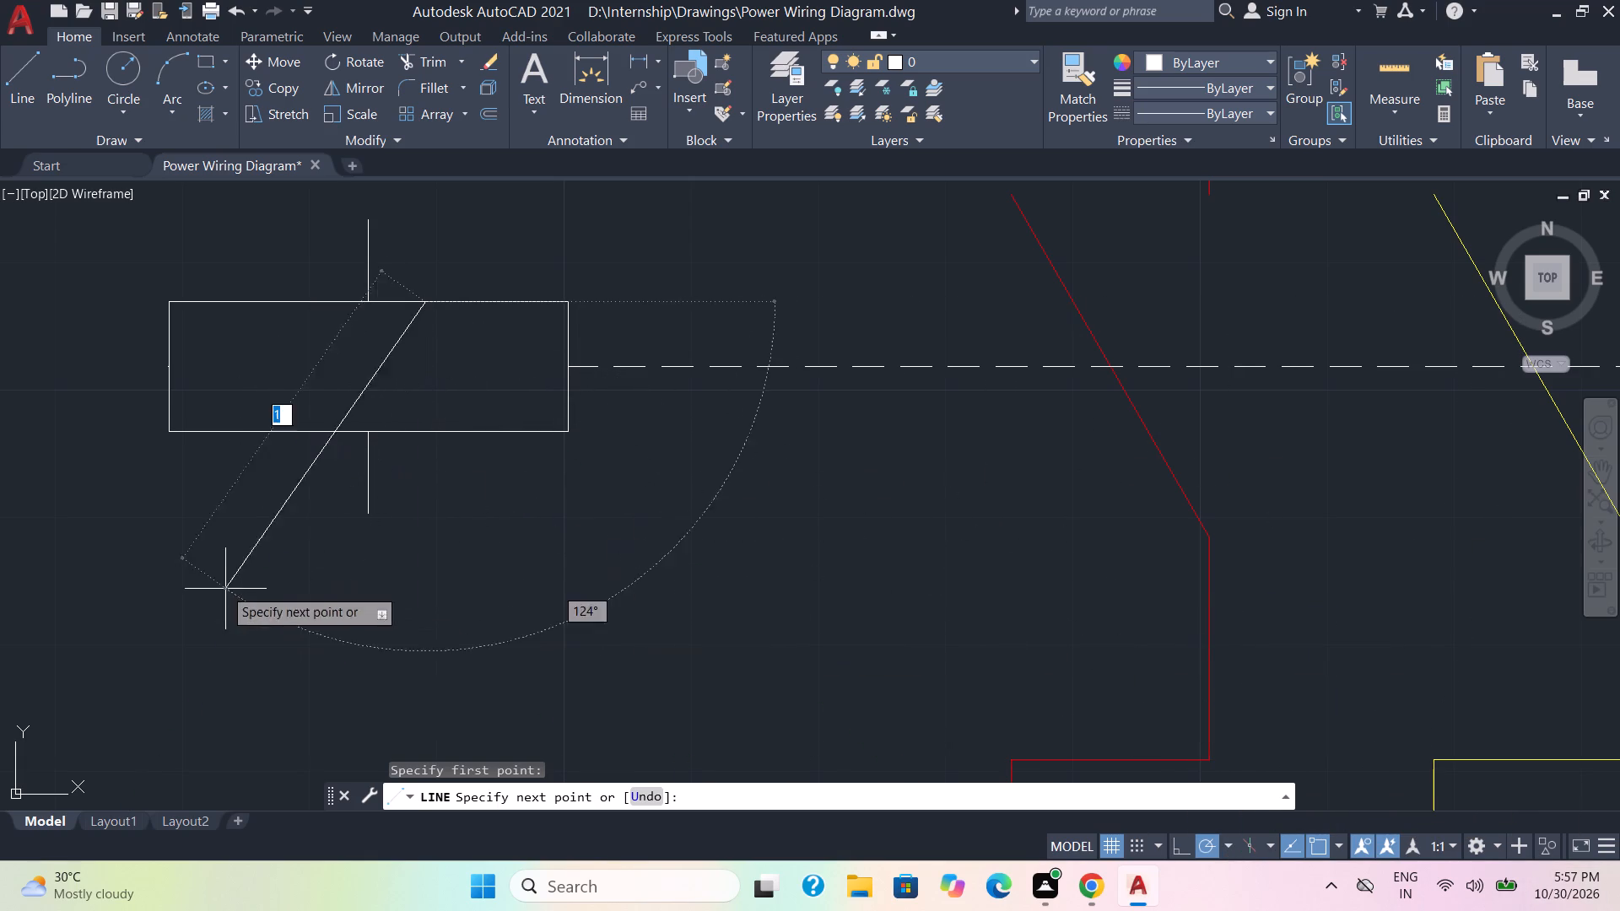
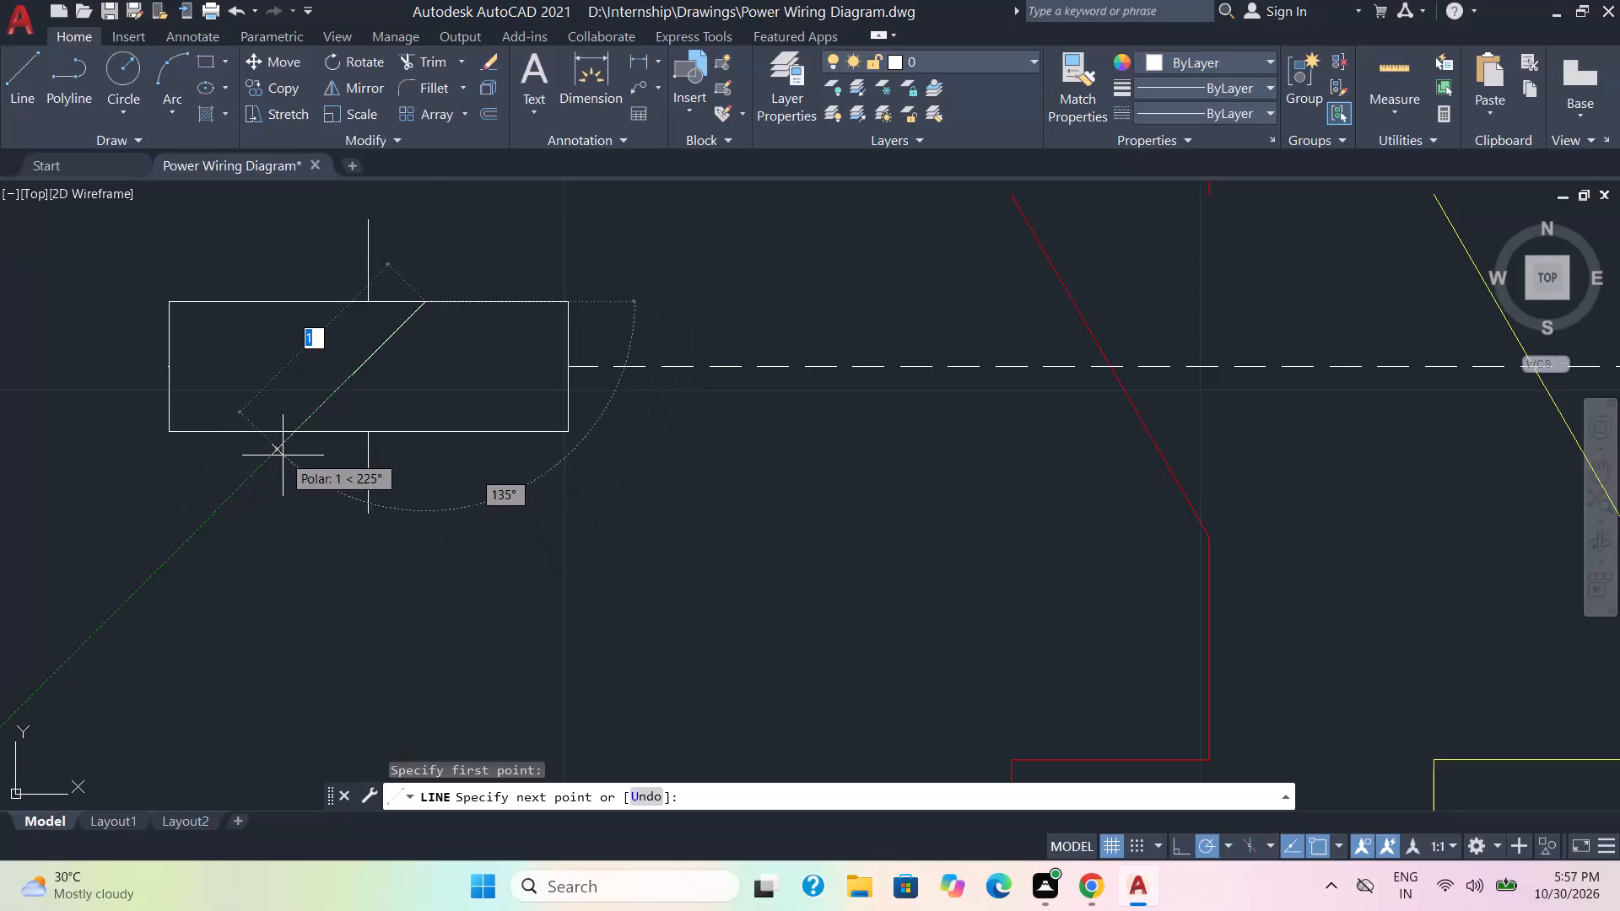
# End the diagonal line on the bottom edge of the lower link's rectangle.
pyautogui.click(298, 435)
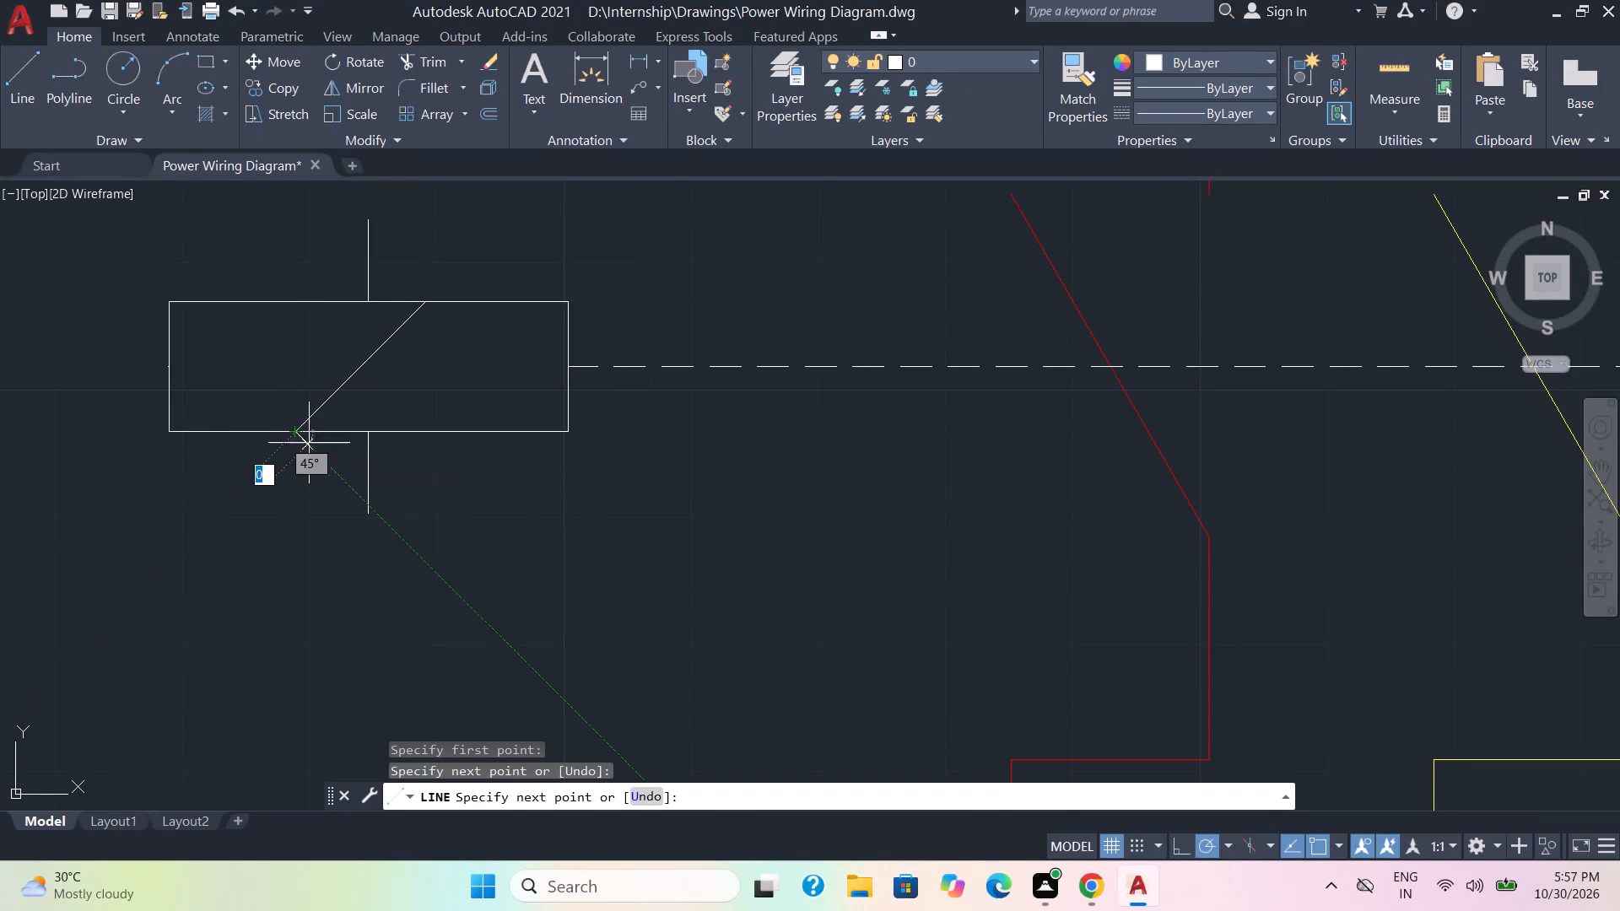
pyautogui.press('Escape')
# Save the drawing.
pyautogui.scroll(-3, 582, 486)
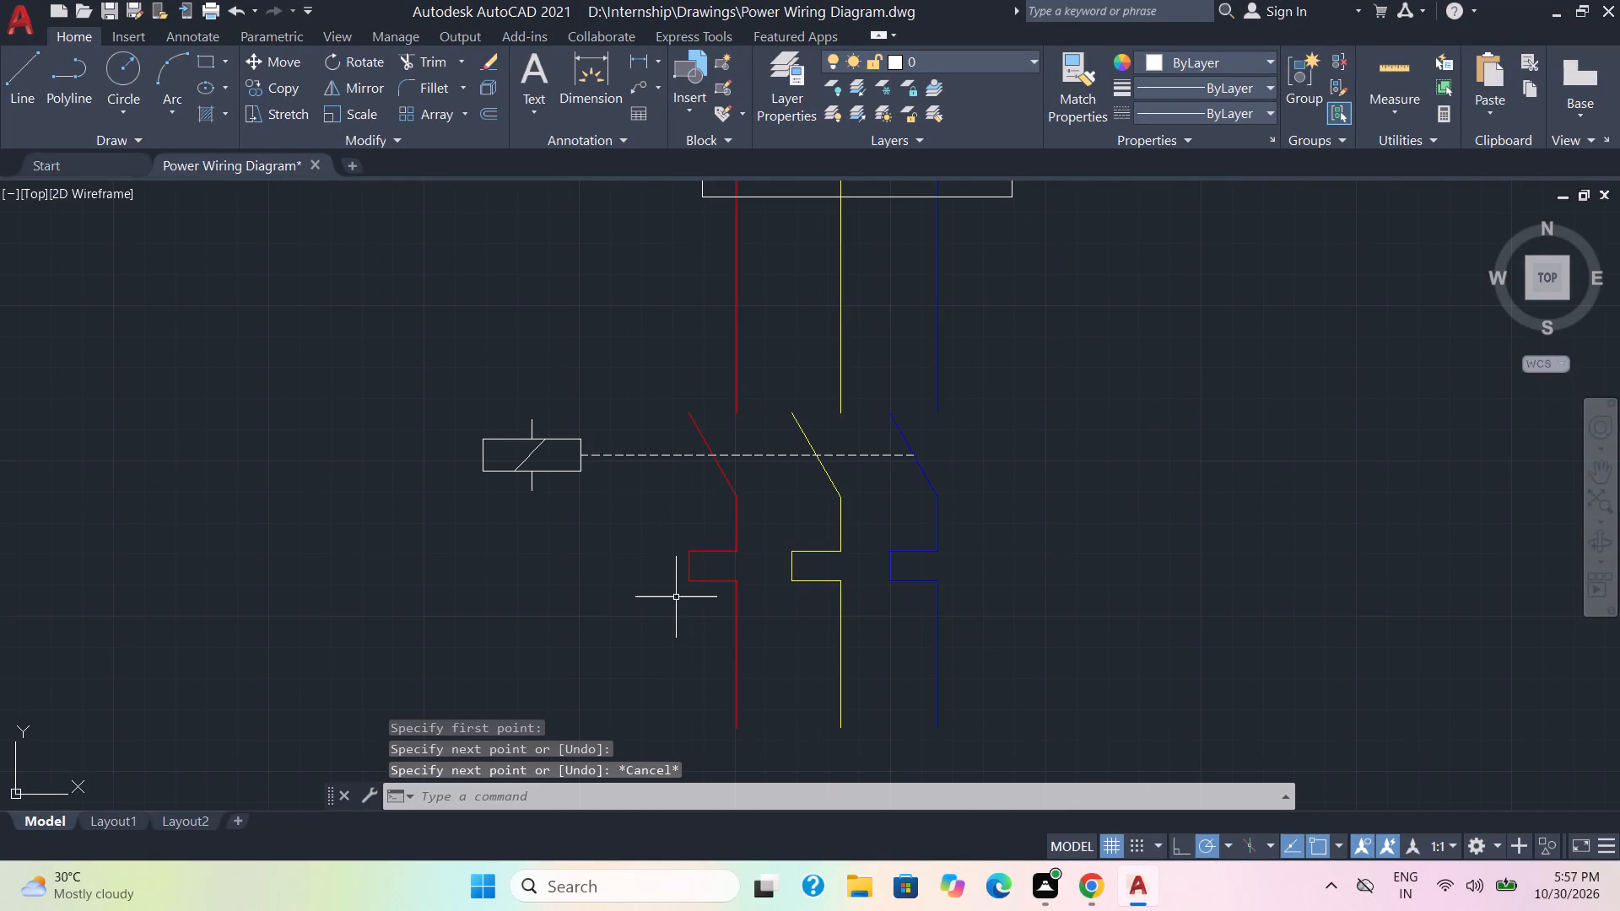
pyautogui.hotkey('ctrl', 's')
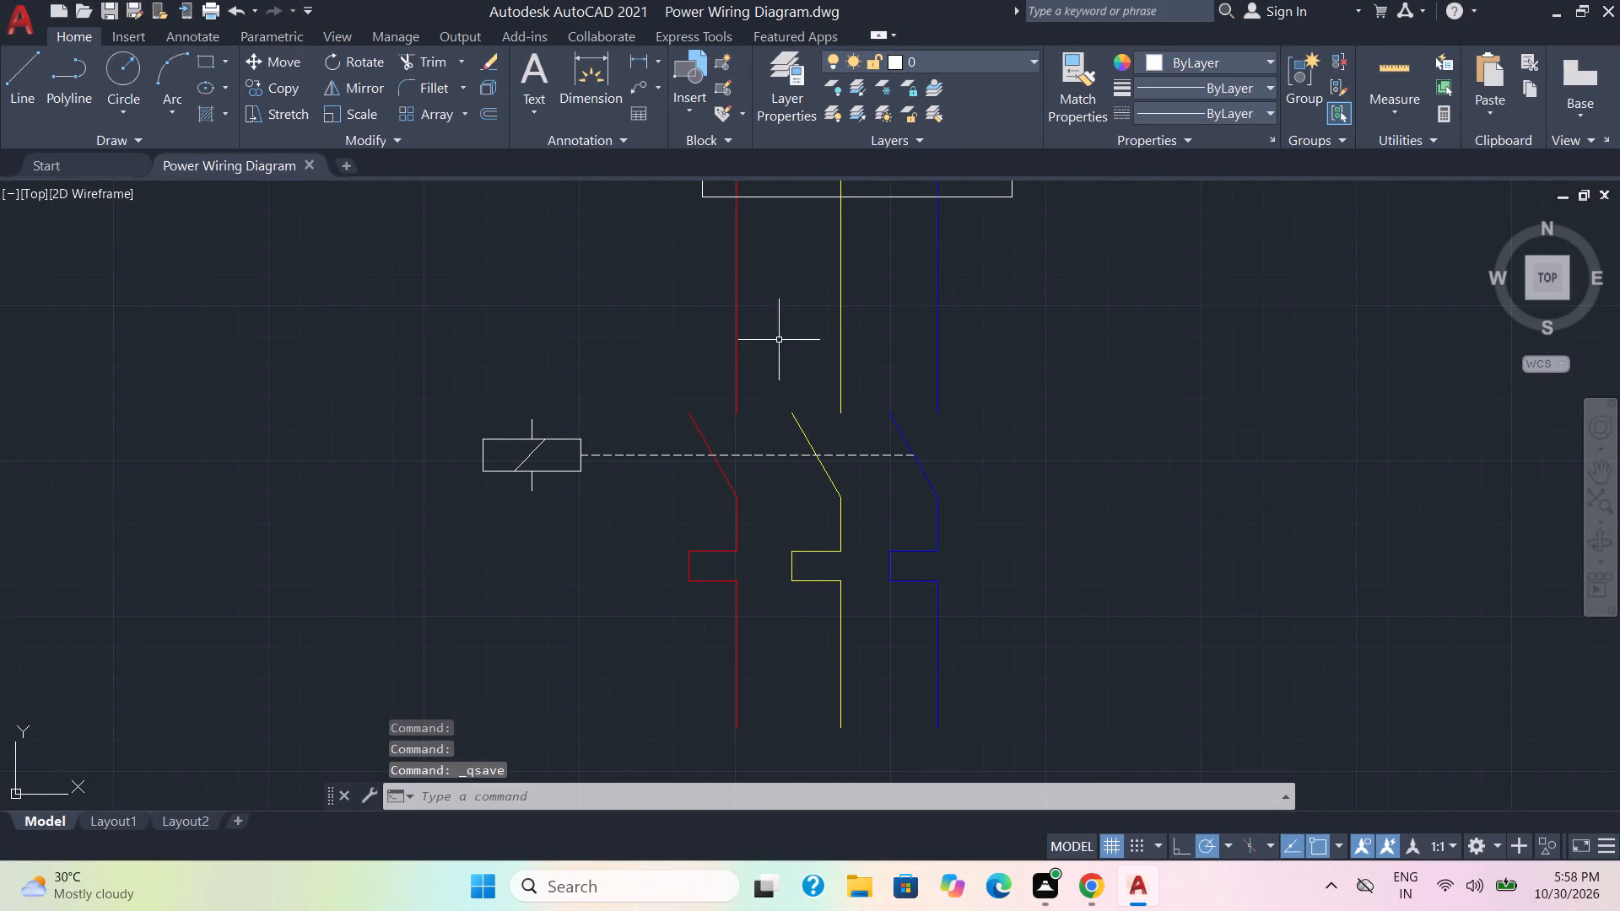
# Copy the white rectangle enclosing the upper three protective devices down so it encloses the lower three devices.
pyautogui.scroll(-1, 1059, 534)
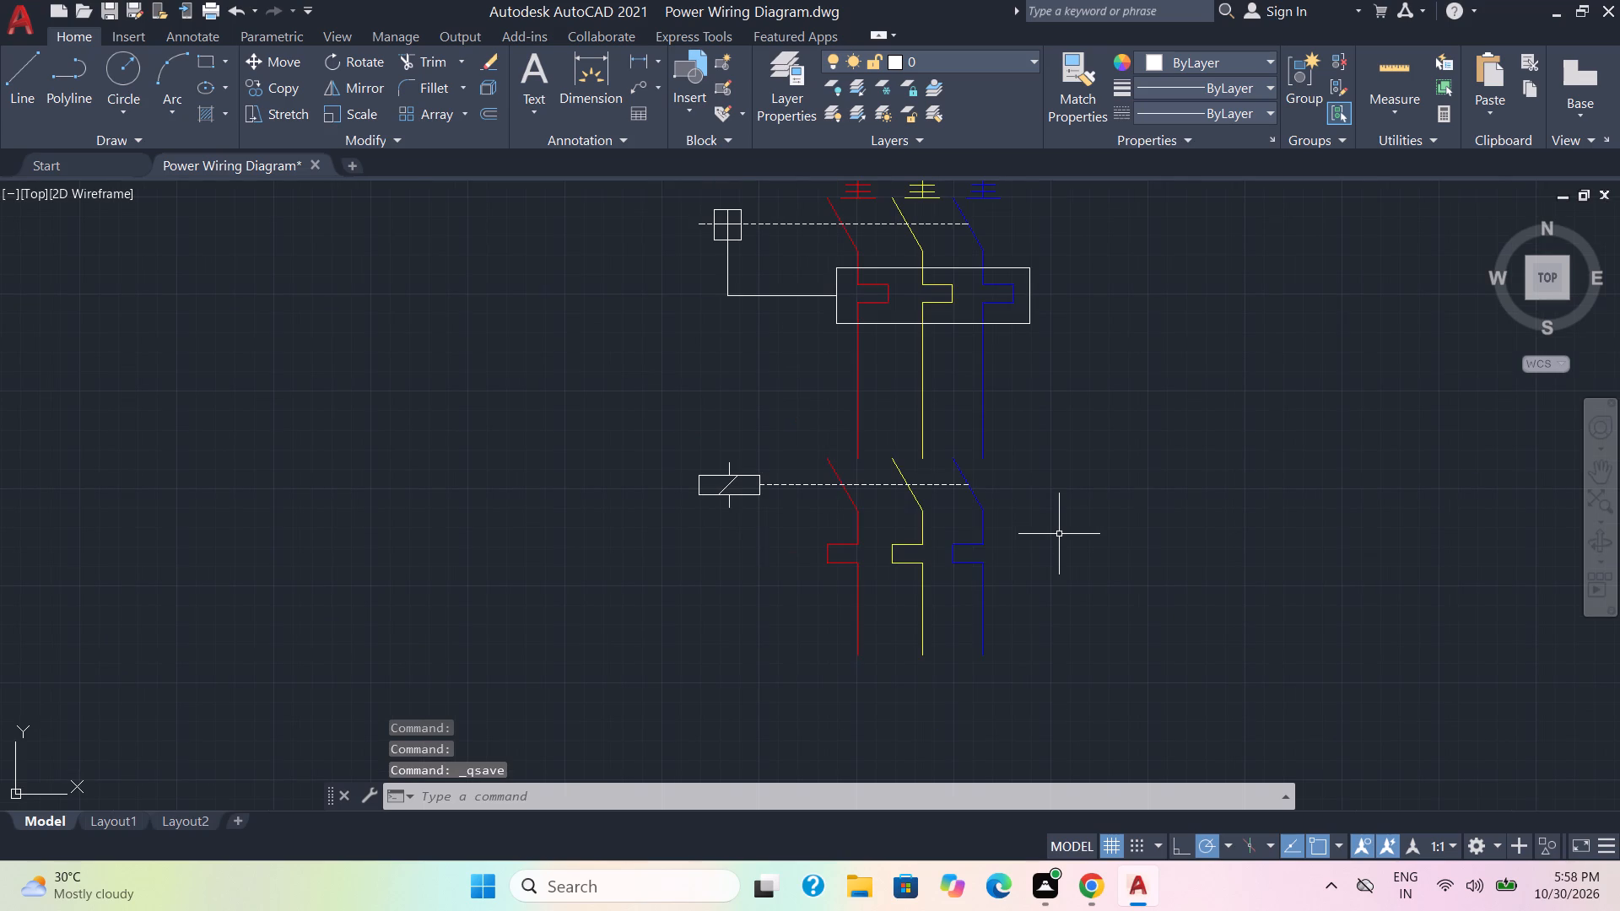
pyautogui.moveTo(1059, 534); pyautogui.dragTo(804, 489, button='middle')
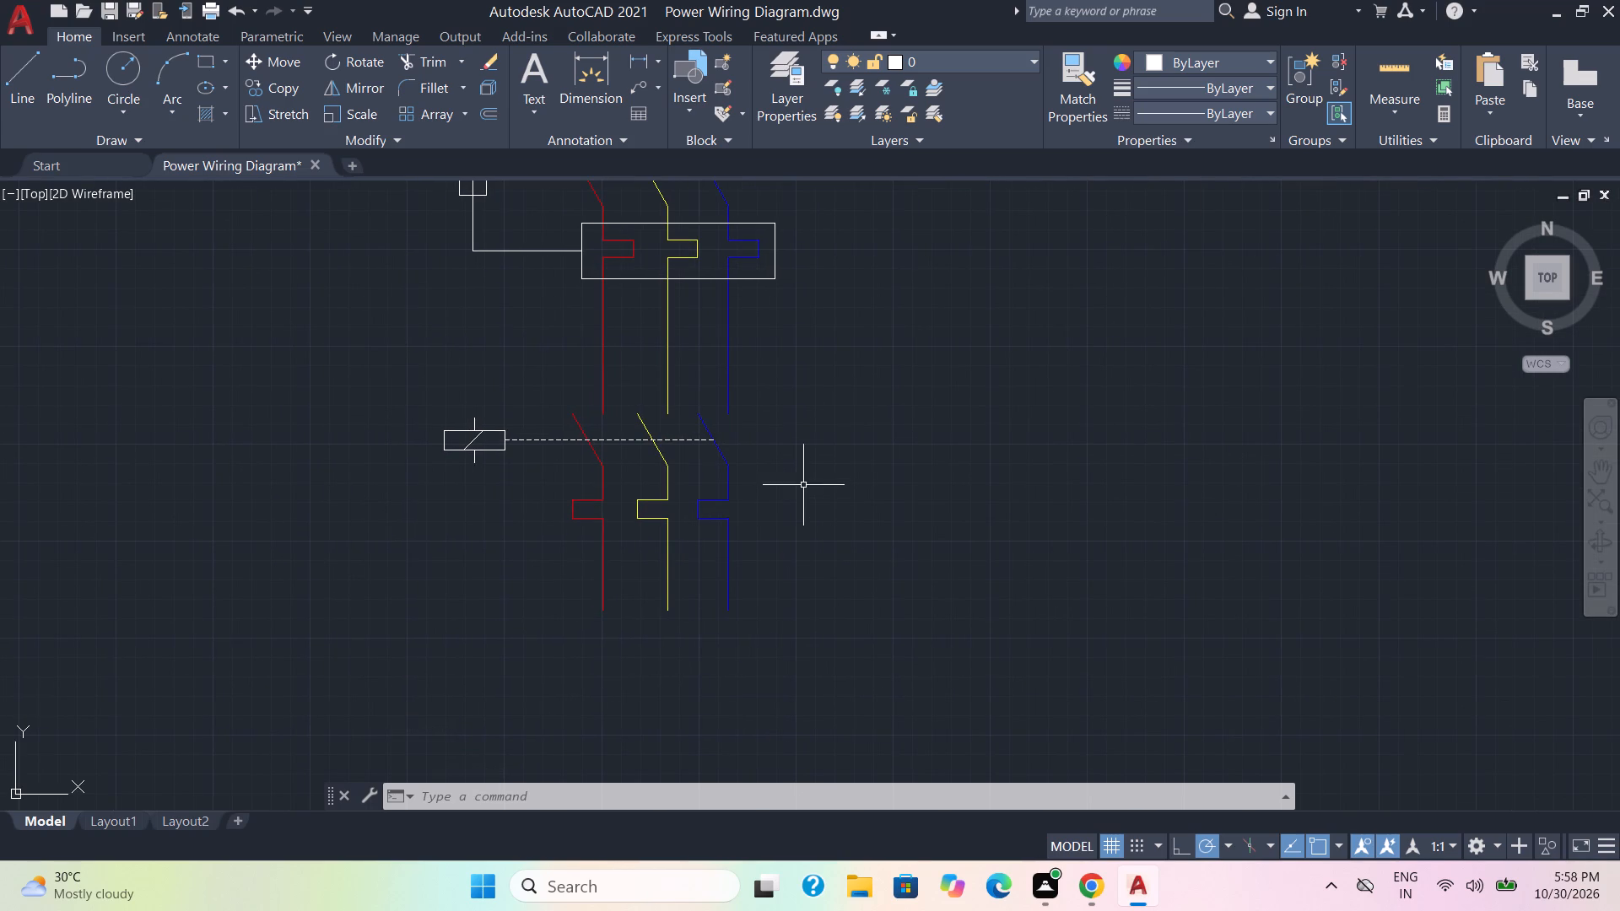
pyautogui.click(770, 279)
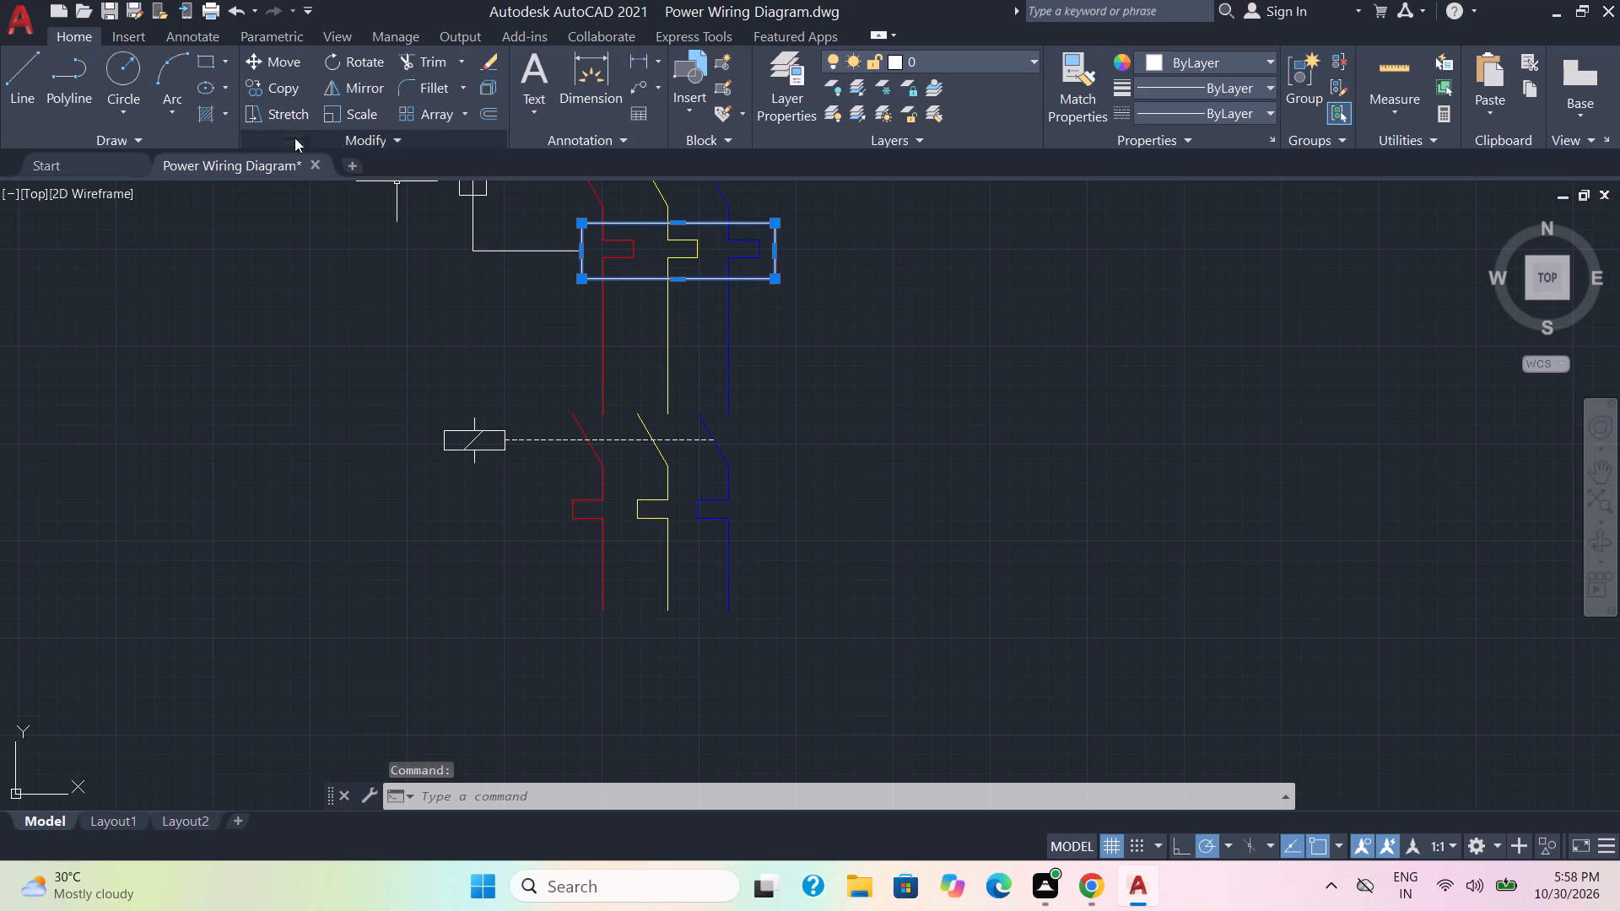
pyautogui.click(275, 84)
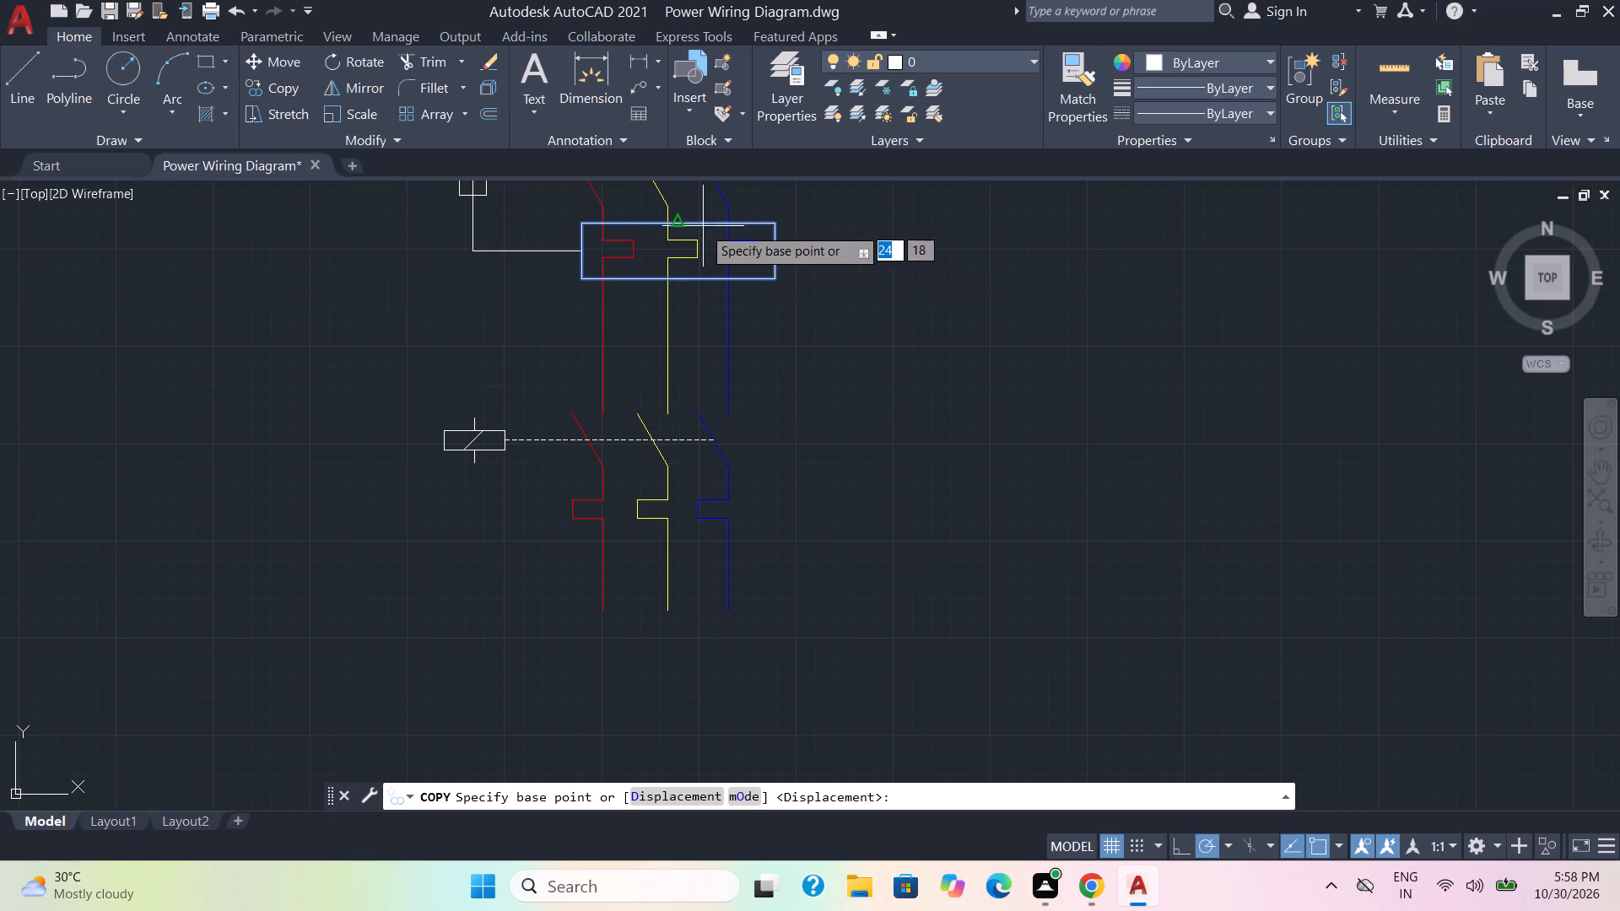
pyautogui.click(733, 224)
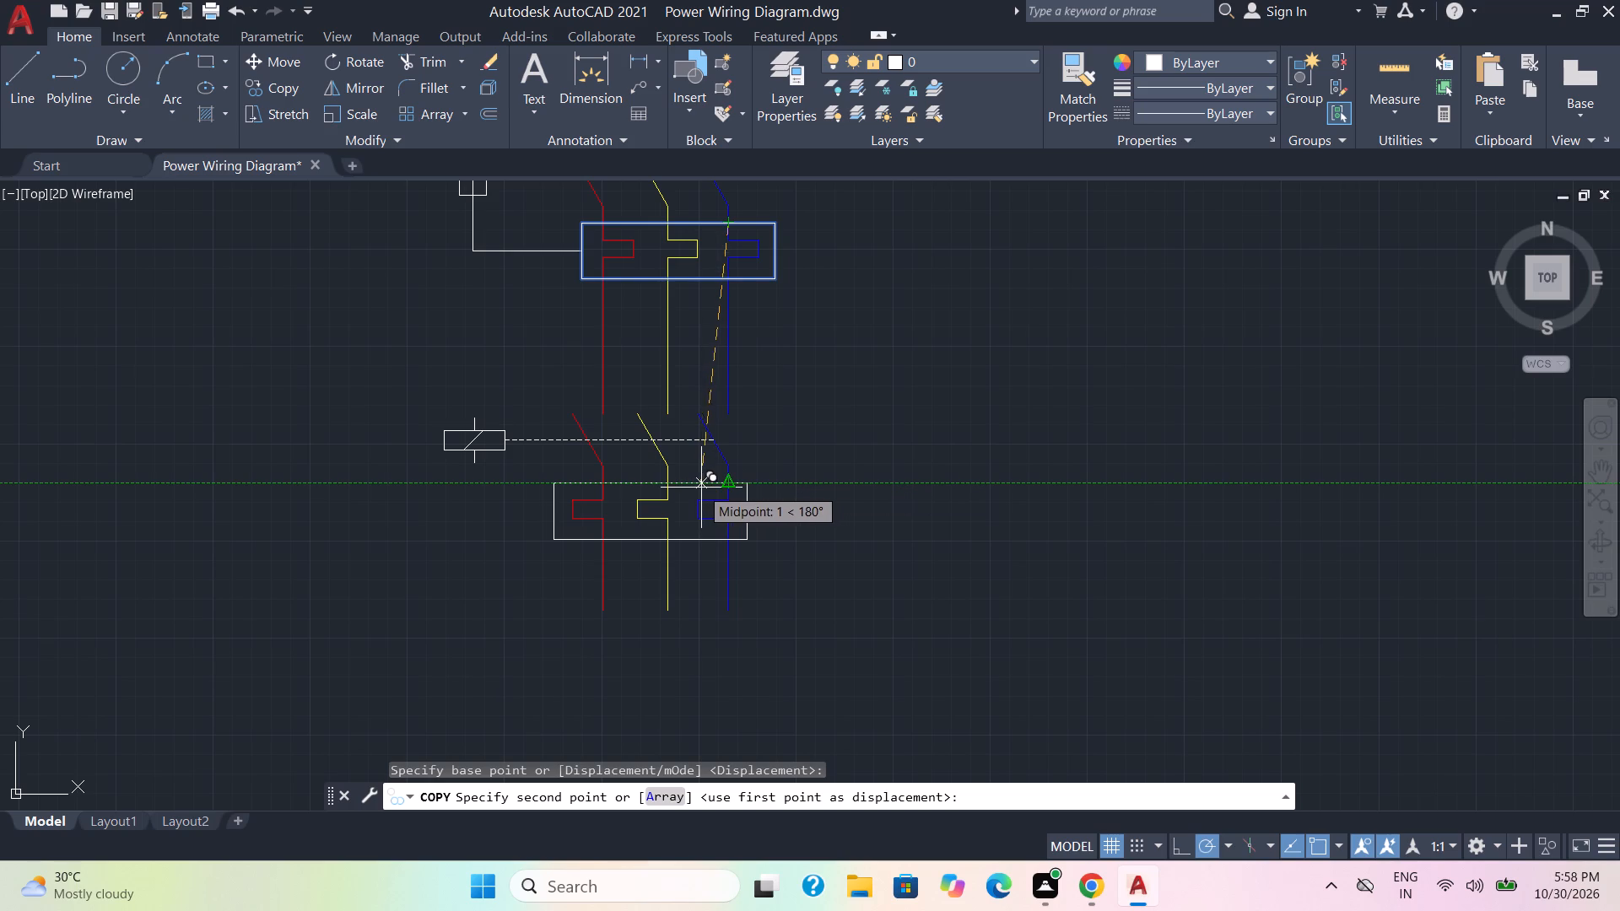
pyautogui.scroll(2, 705, 488)
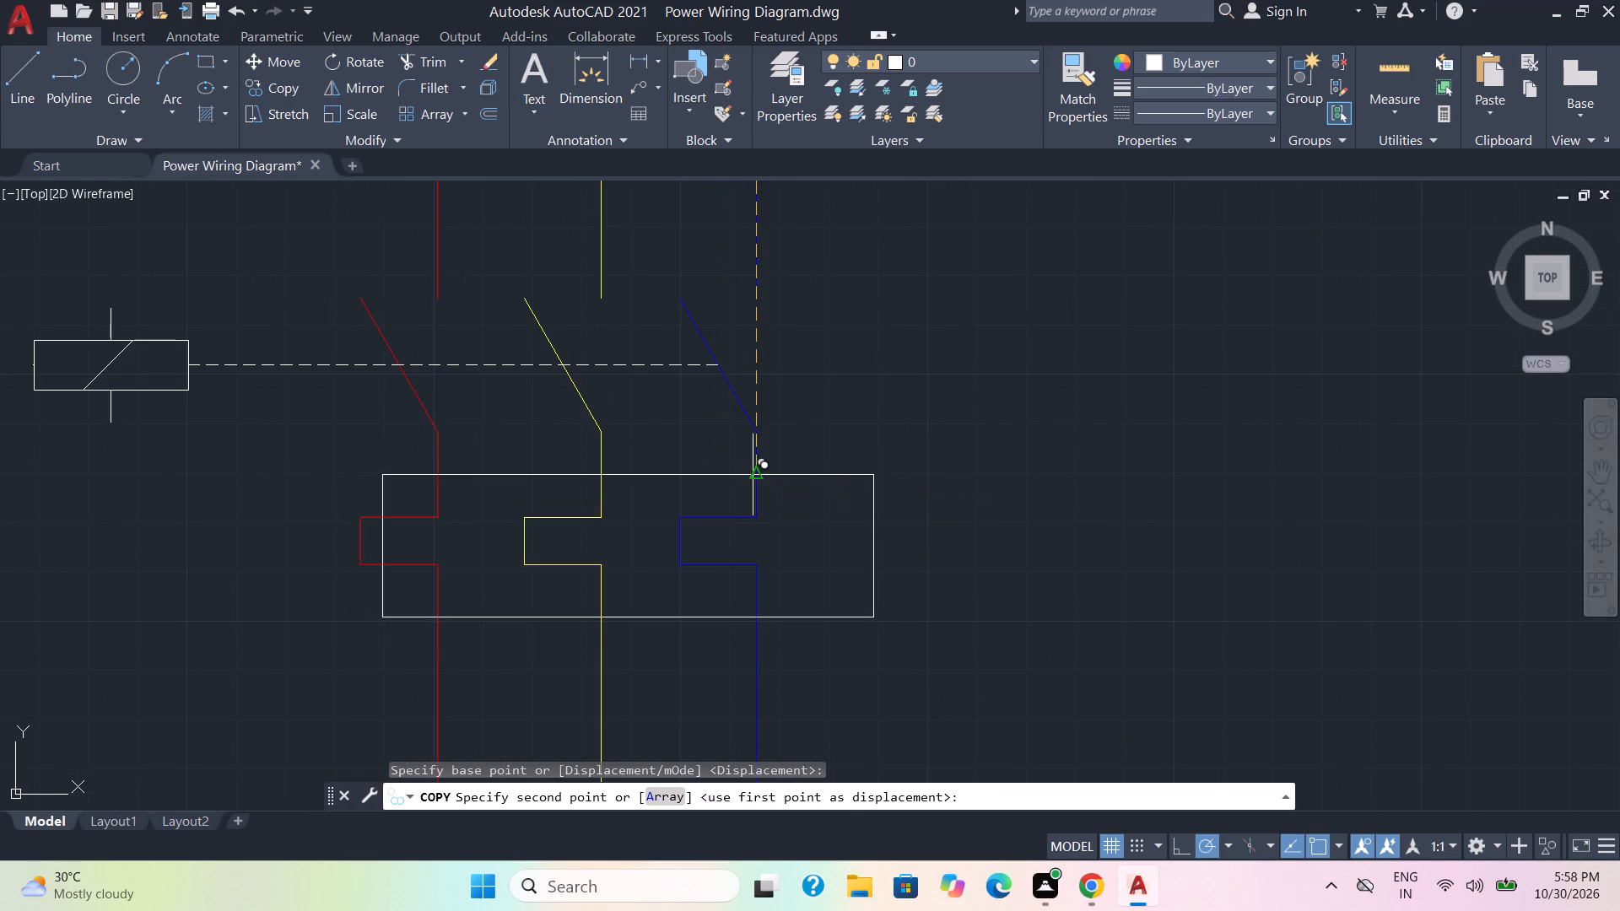
pyautogui.click(694, 473)
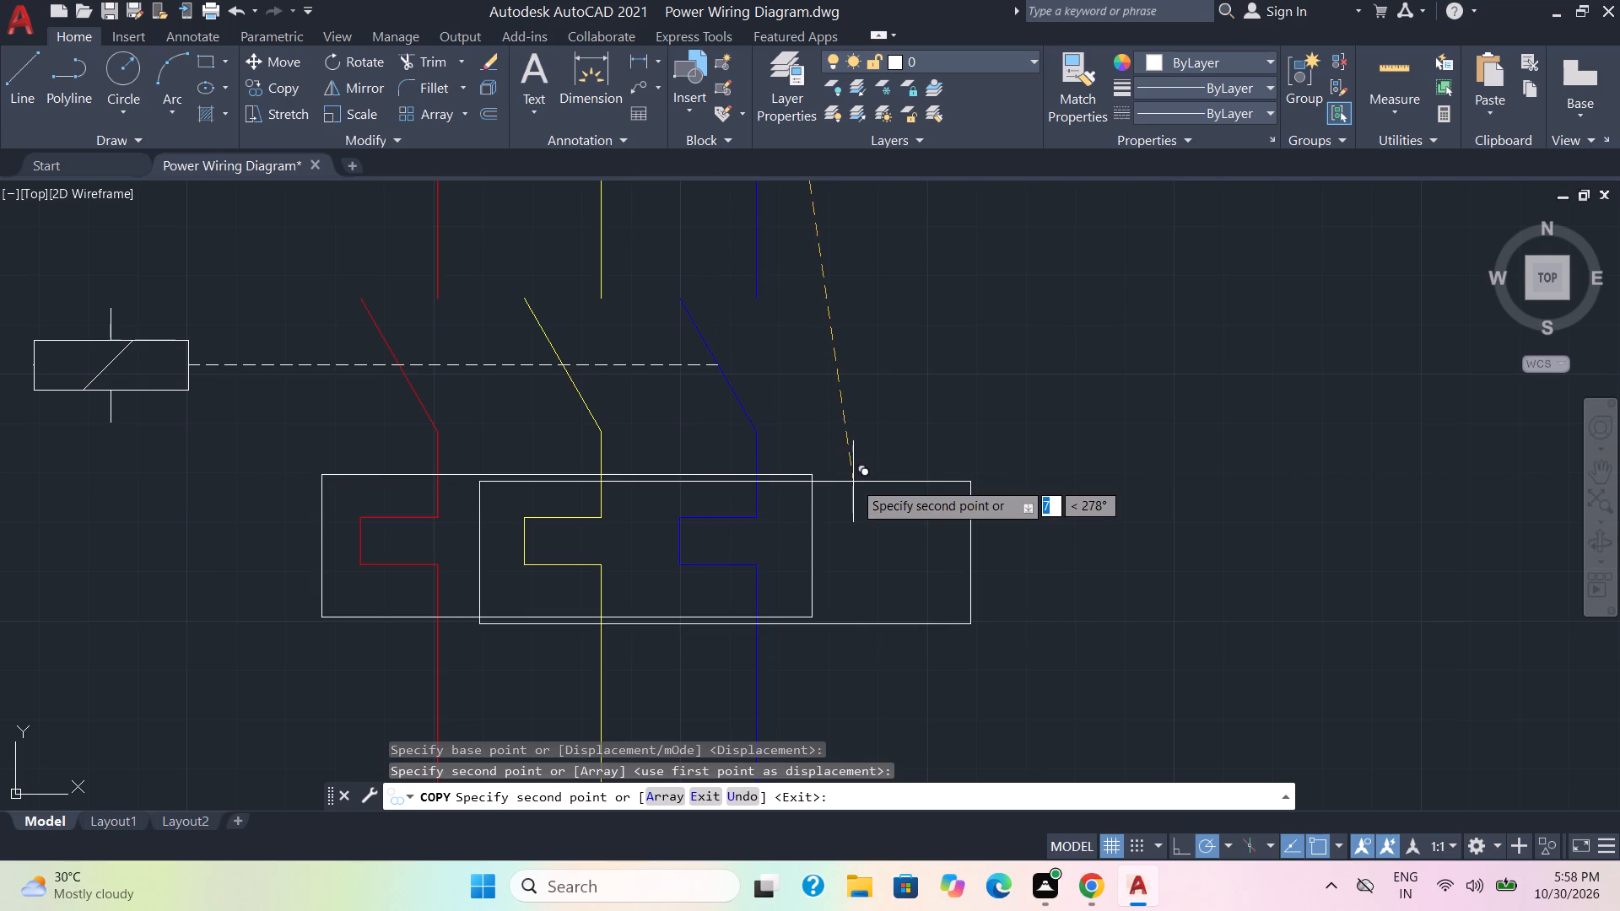
pyautogui.press('Escape')
# Draw a two-point circle about 5 mm in diameter straight down from the lower end of the yellow line.
pyautogui.scroll(-3, 912, 507)
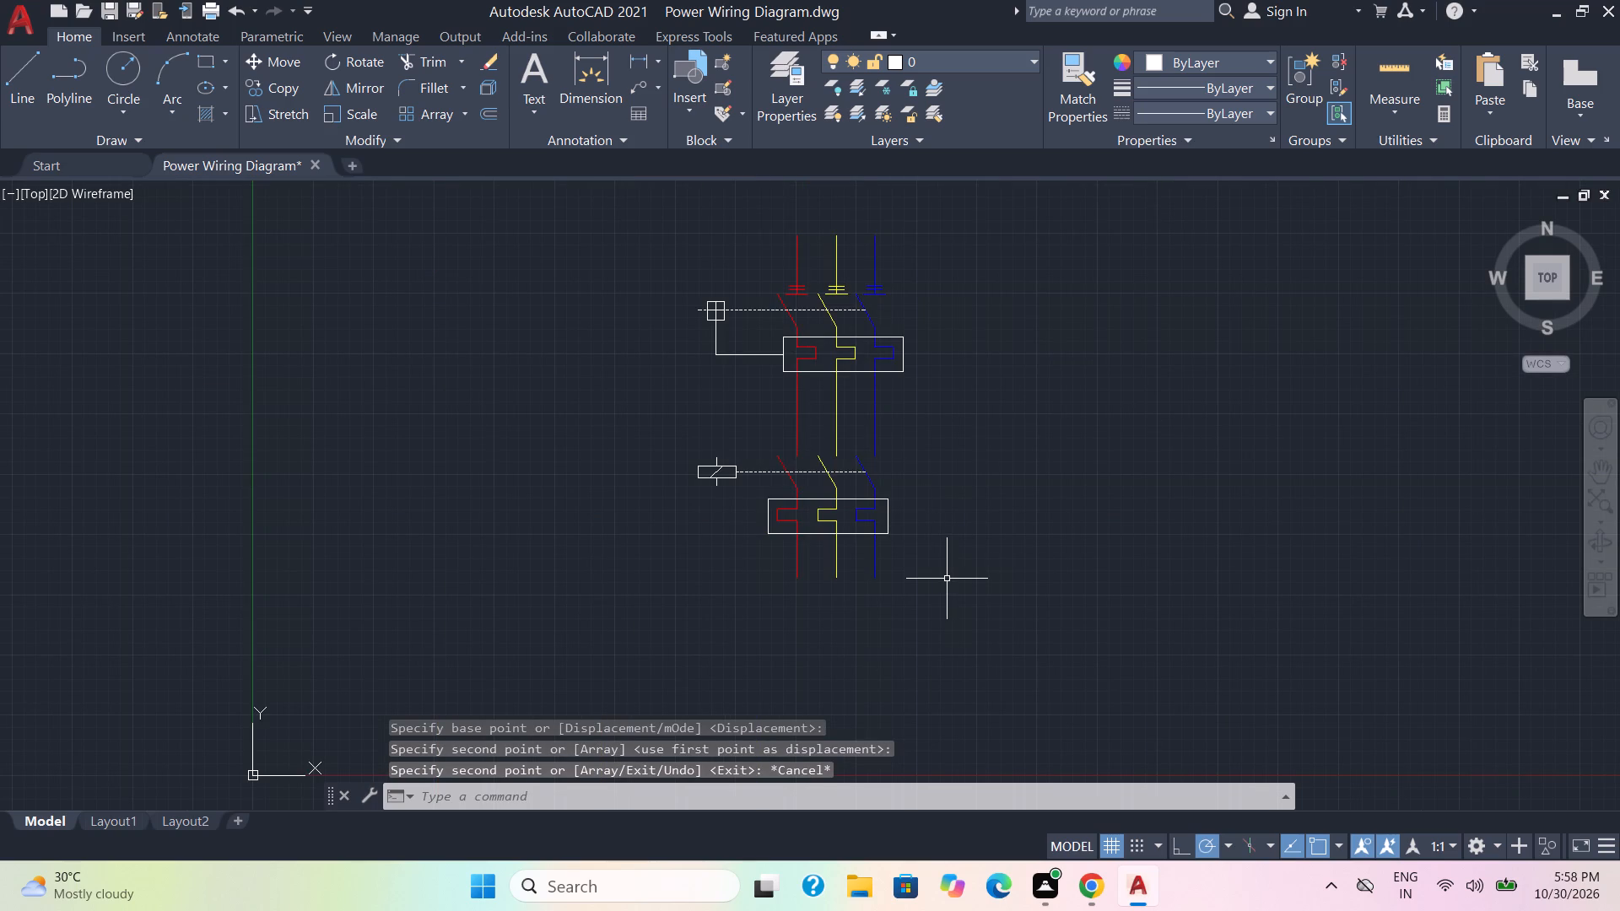
pyautogui.moveTo(950, 576); pyautogui.dragTo(917, 483, button='middle')
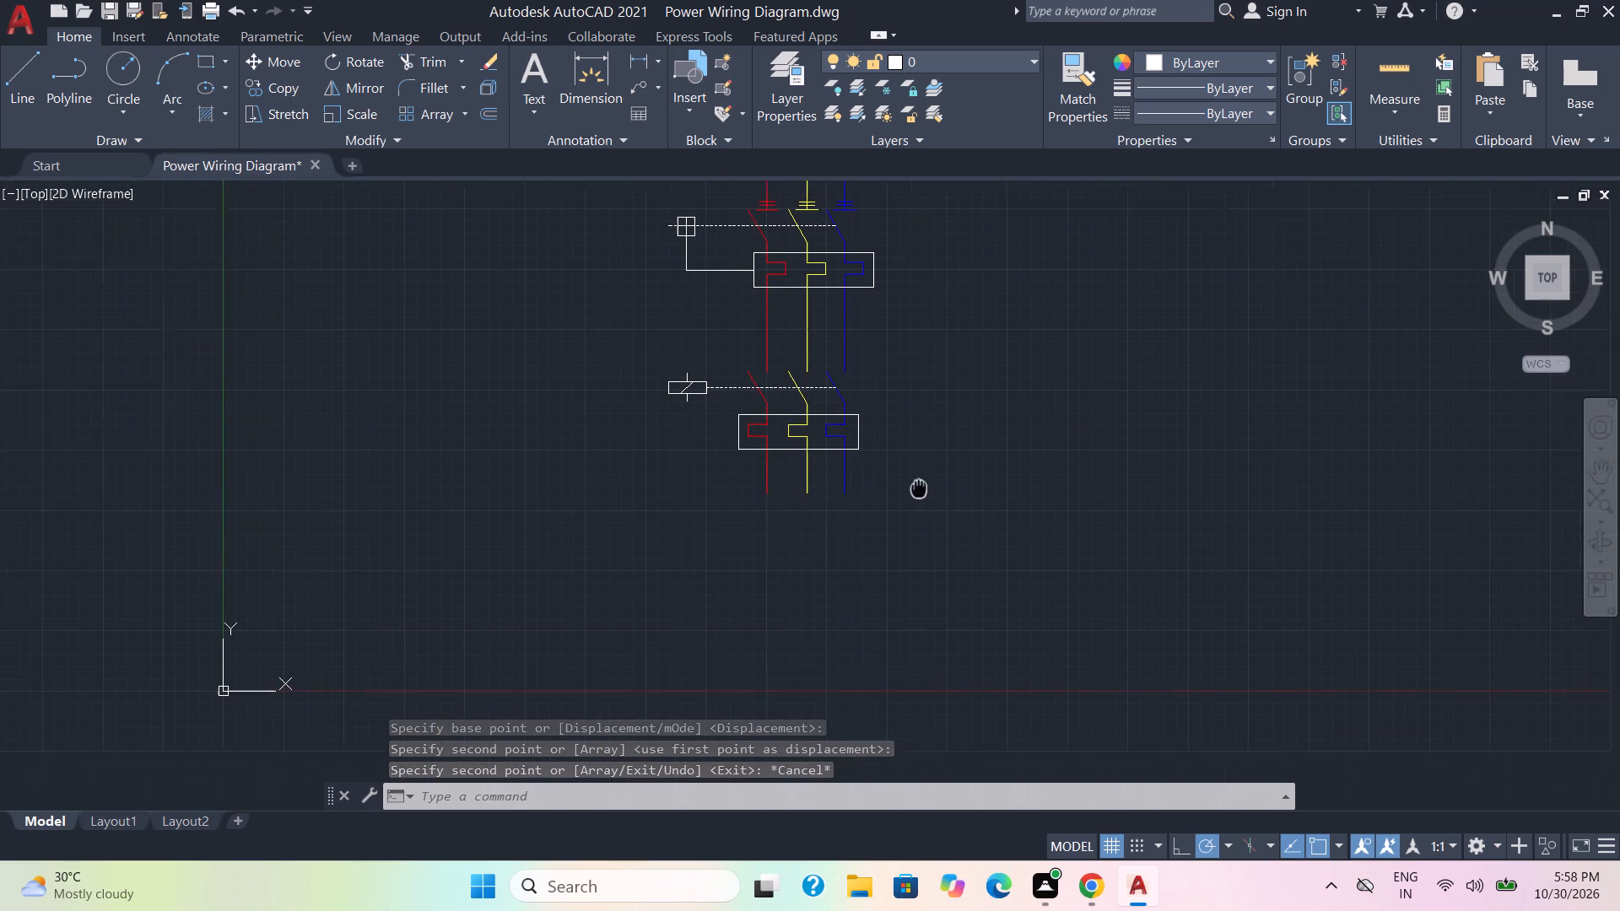
pyautogui.moveTo(917, 483); pyautogui.dragTo(904, 456, button='middle')
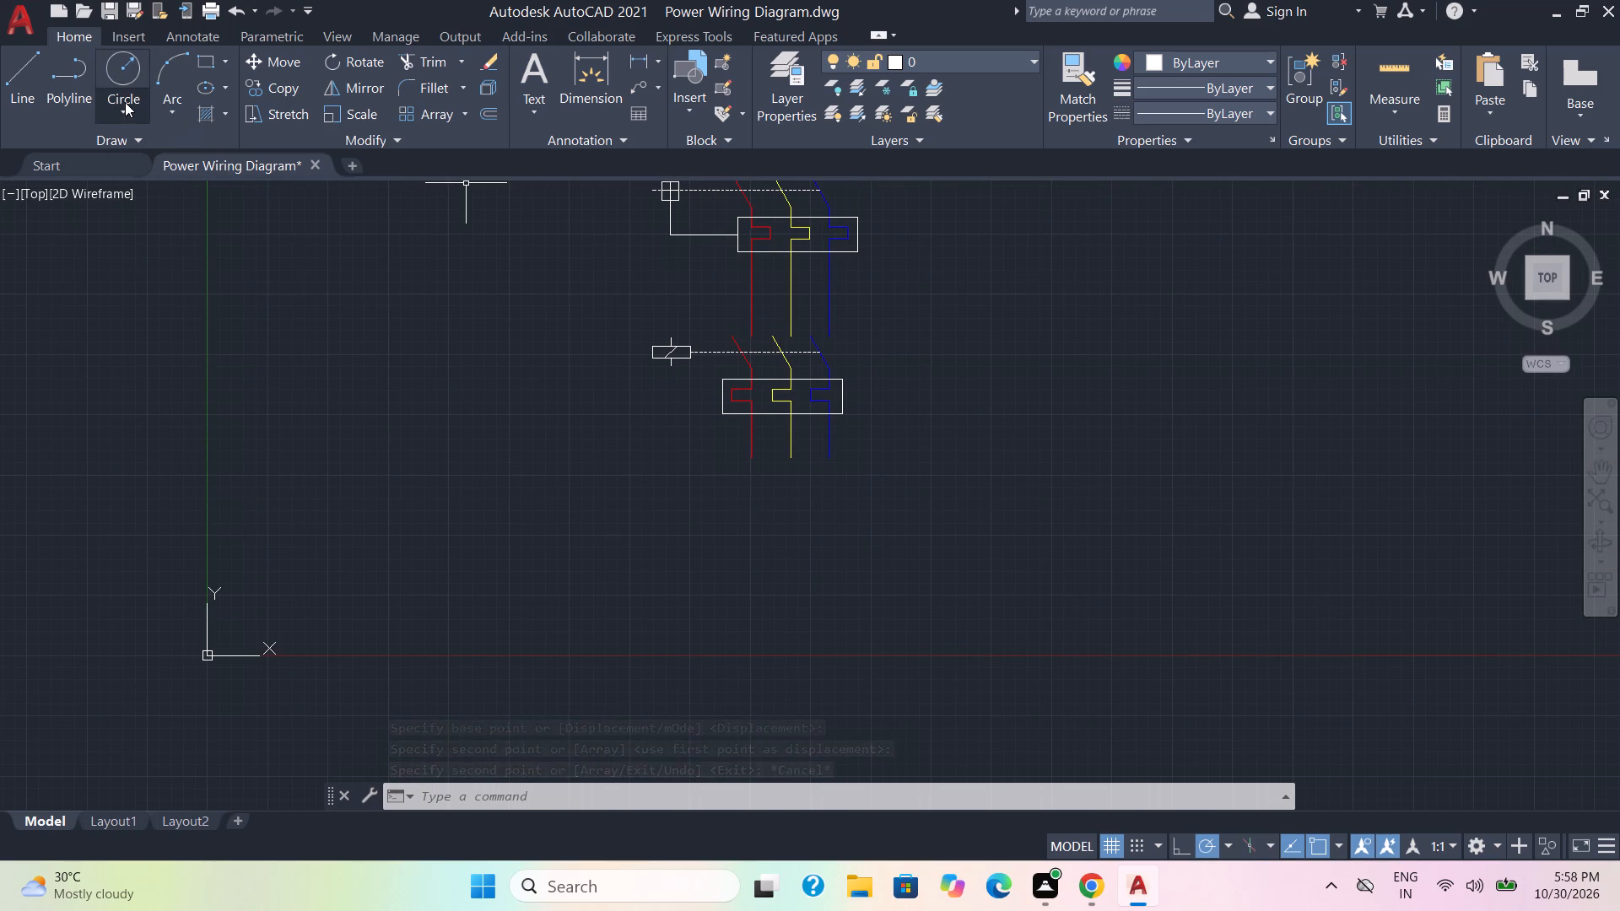
pyautogui.click(125, 102)
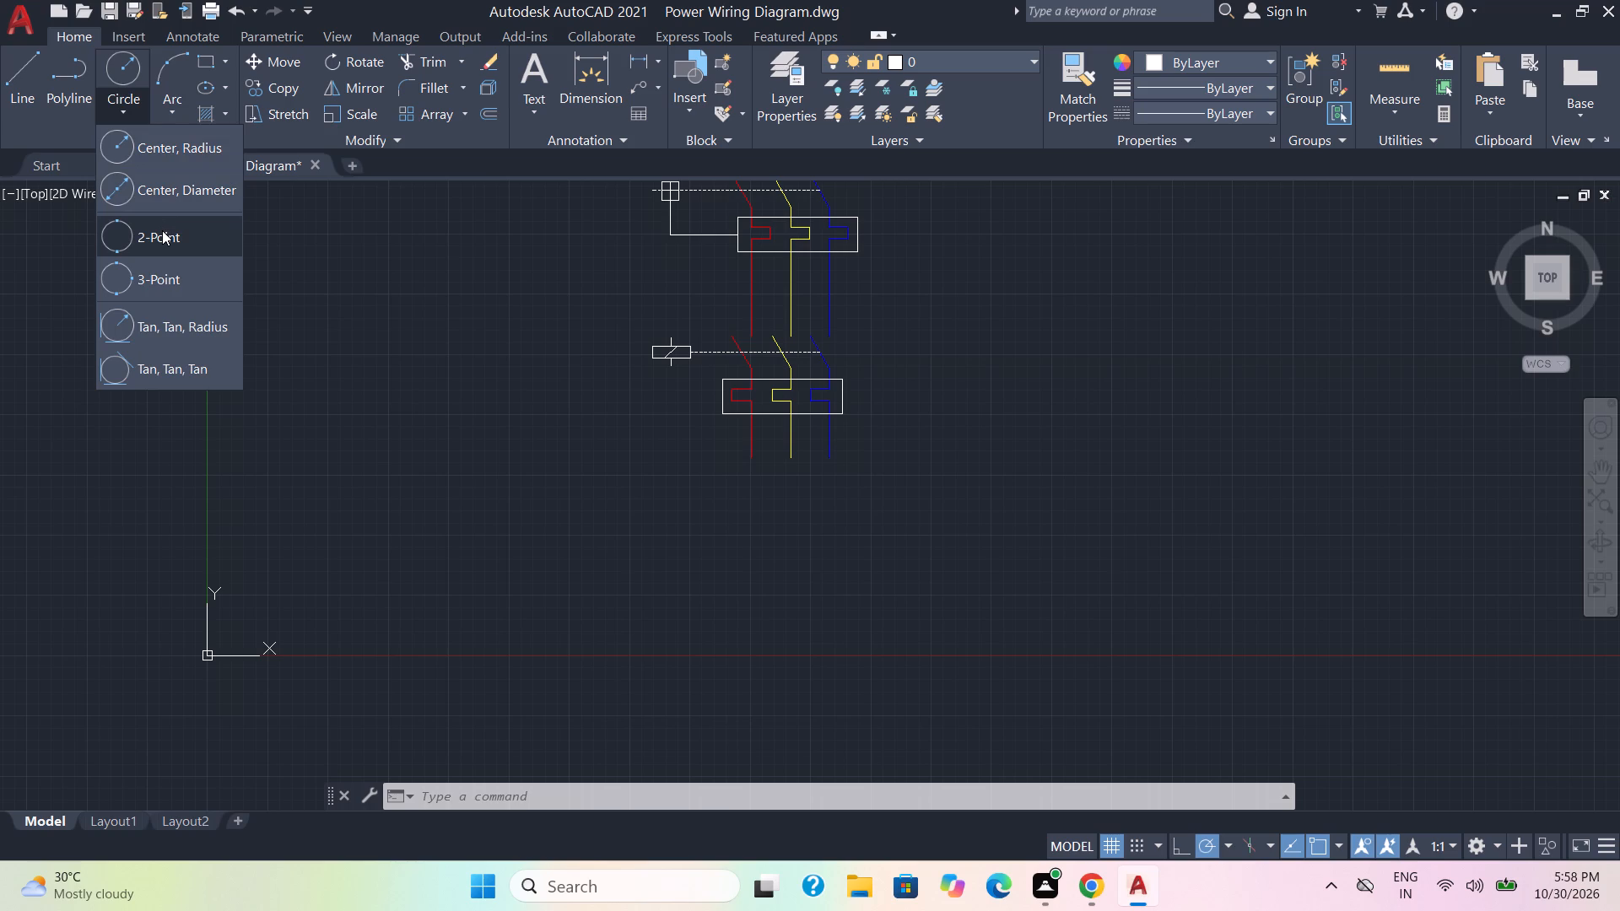
pyautogui.click(162, 230)
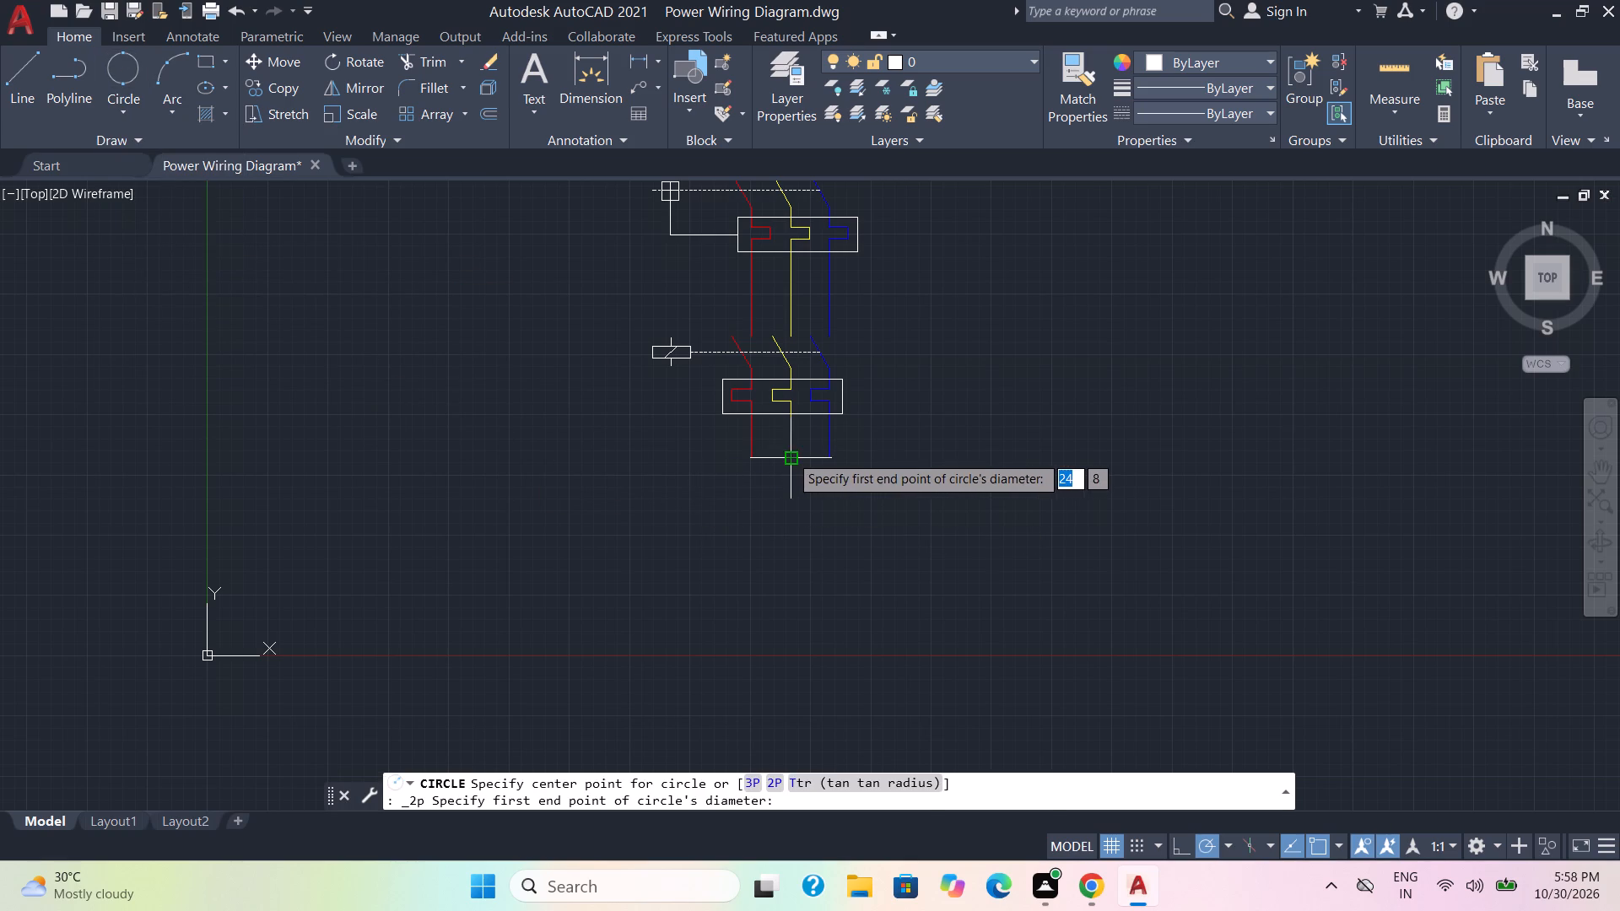
pyautogui.click(790, 455)
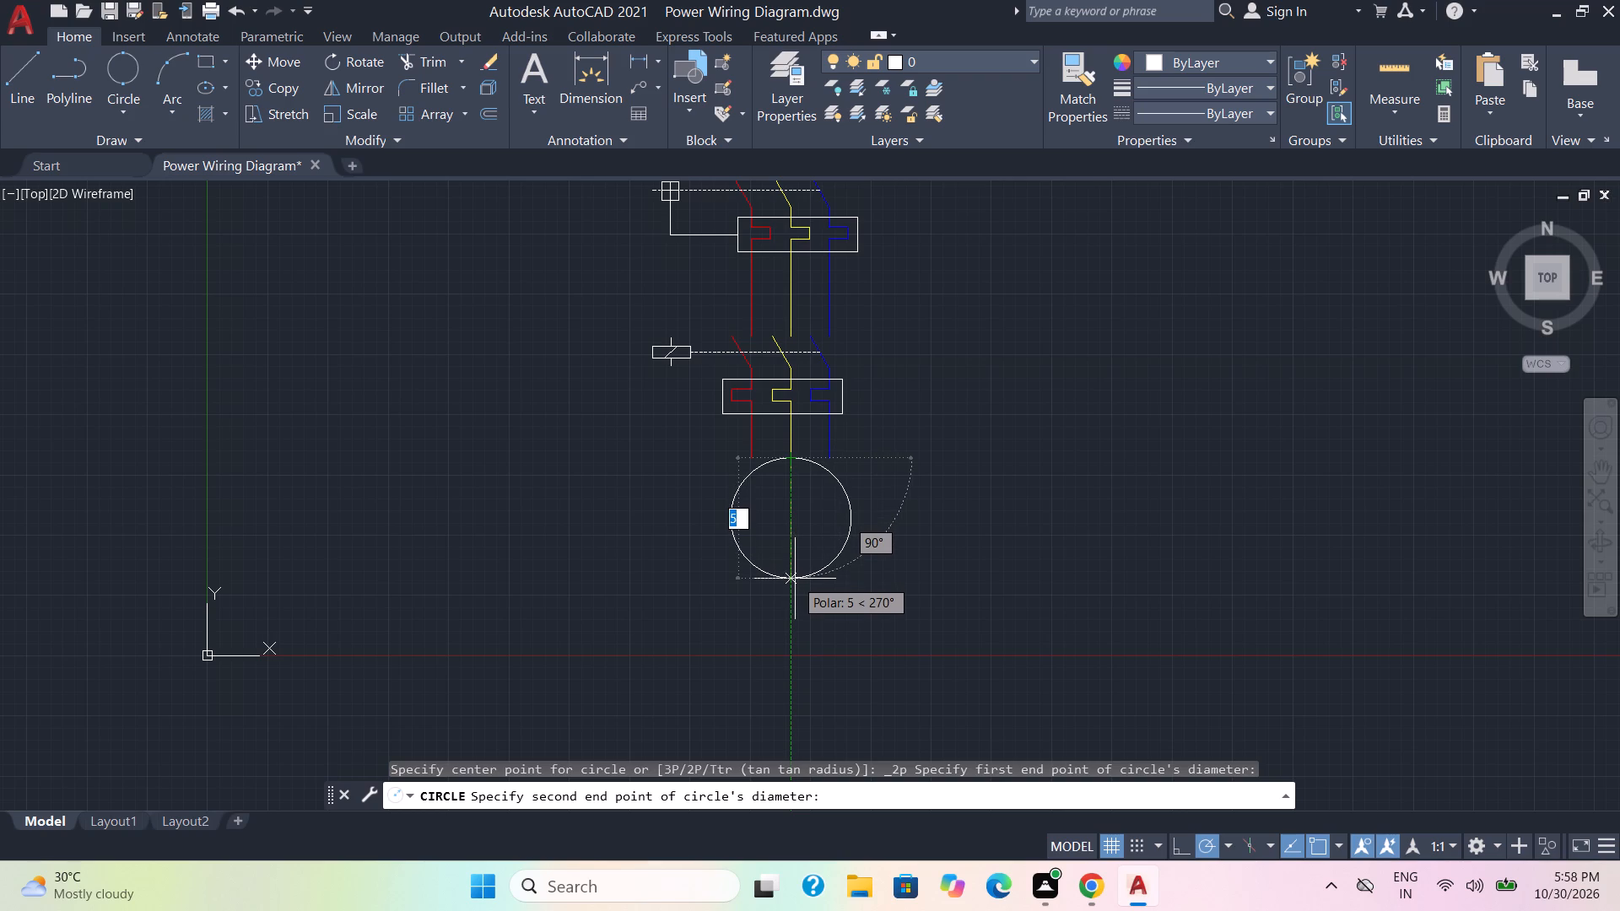
pyautogui.click(789, 574)
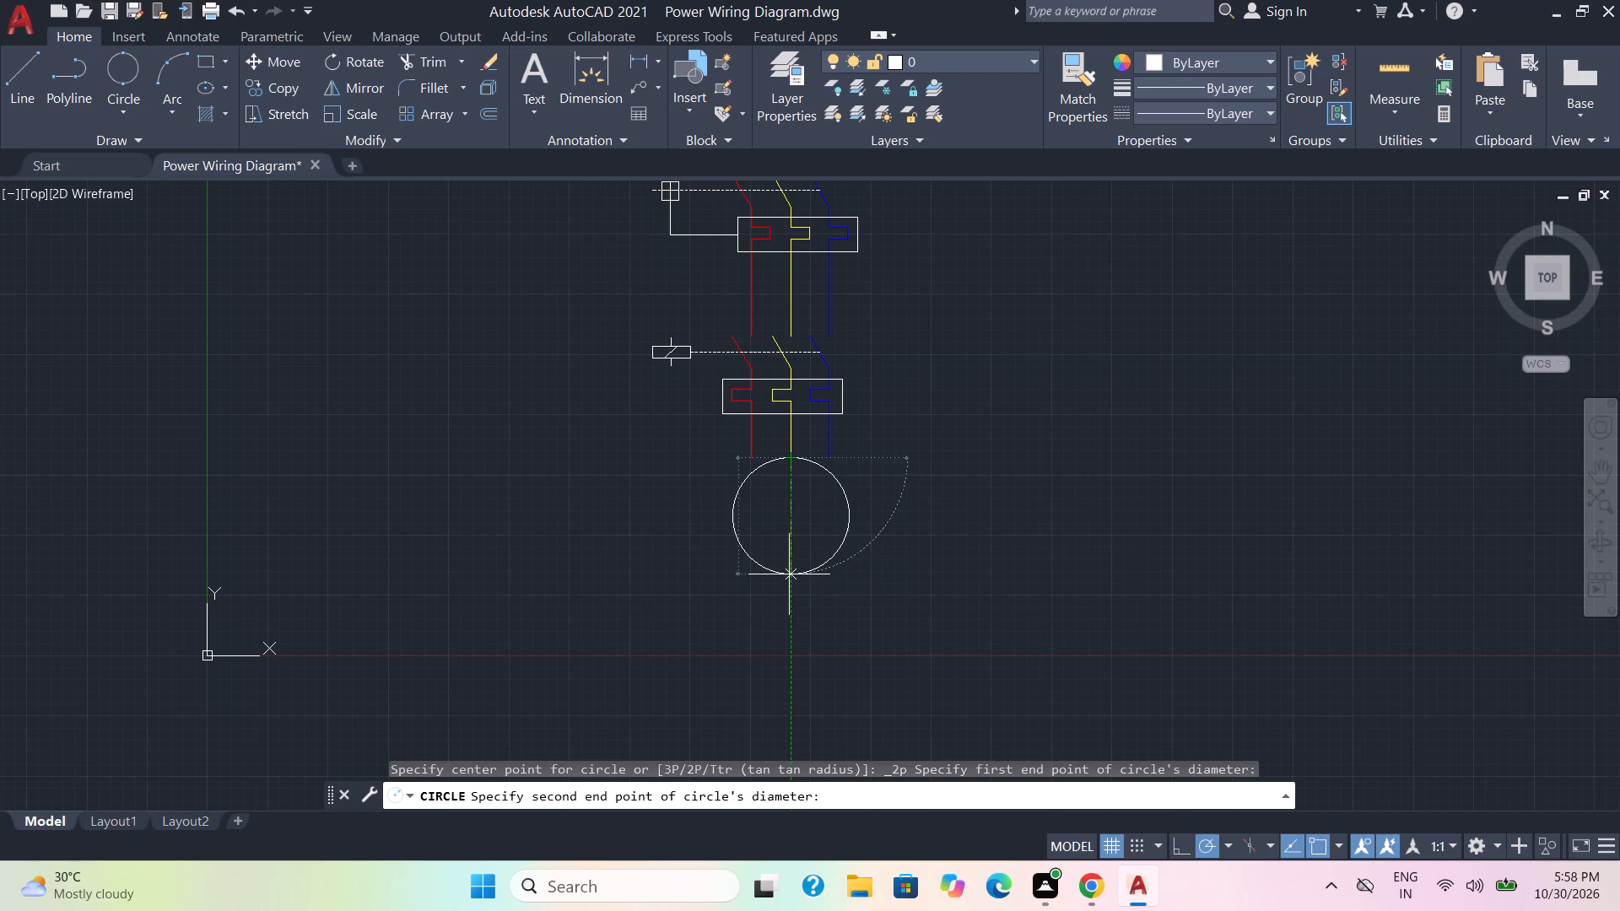
# Extend the lower ends of the red and blue lines down to the circle.
pyautogui.click(425, 65)
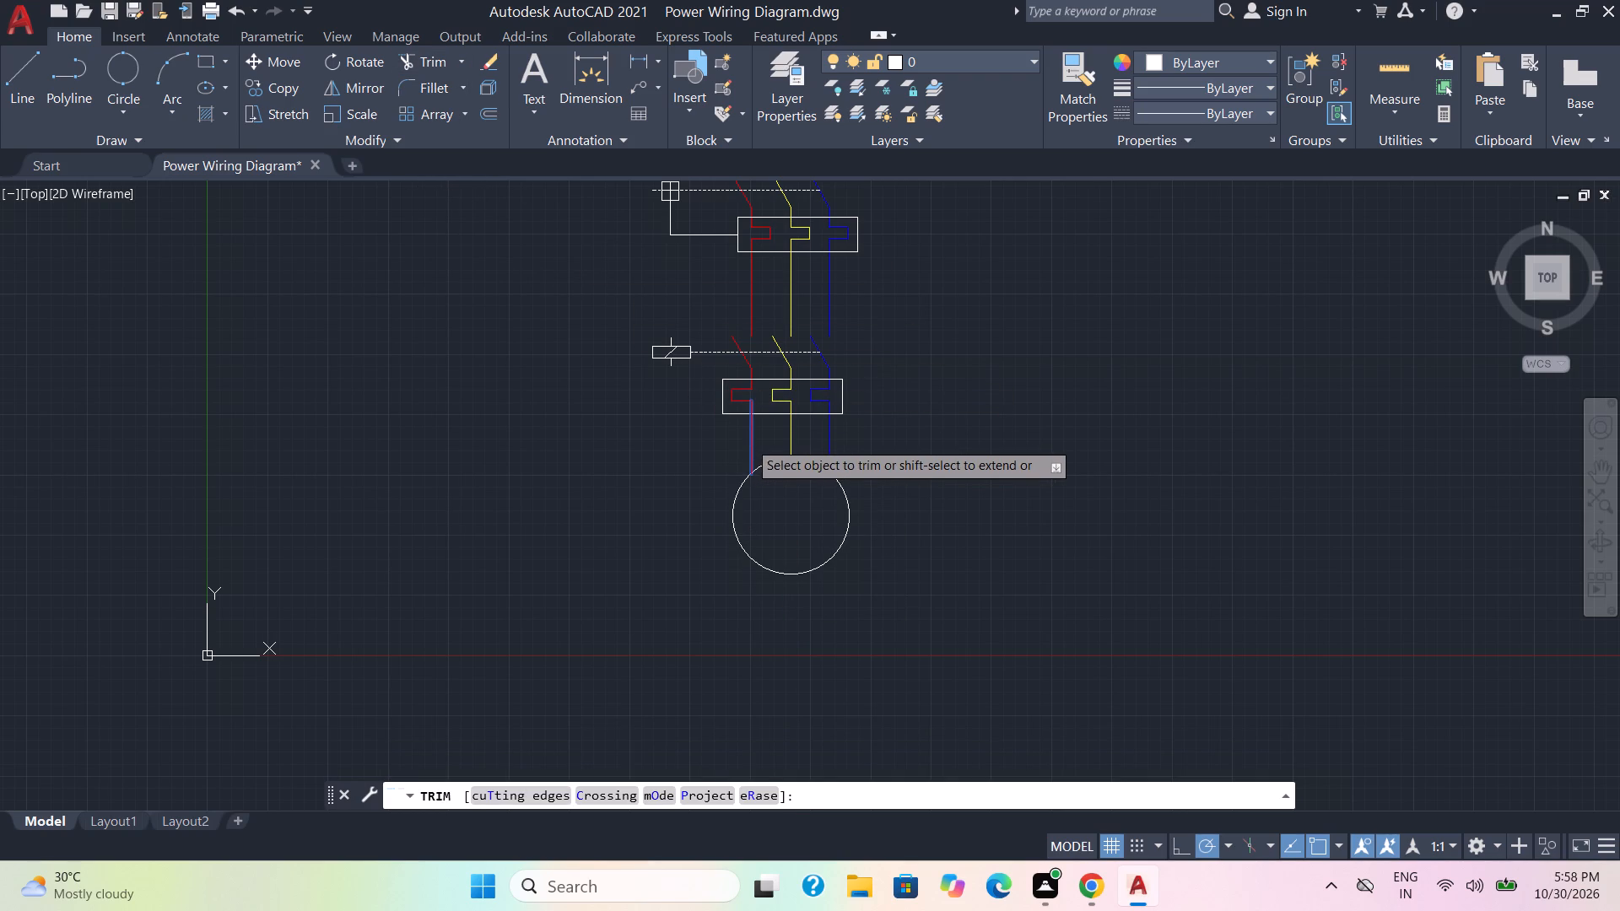
pyautogui.keyDown('shift'); pyautogui.click(748, 441); pyautogui.keyUp('shift')
pyautogui.keyDown('shift'); pyautogui.click(827, 437); pyautogui.keyUp('shift')
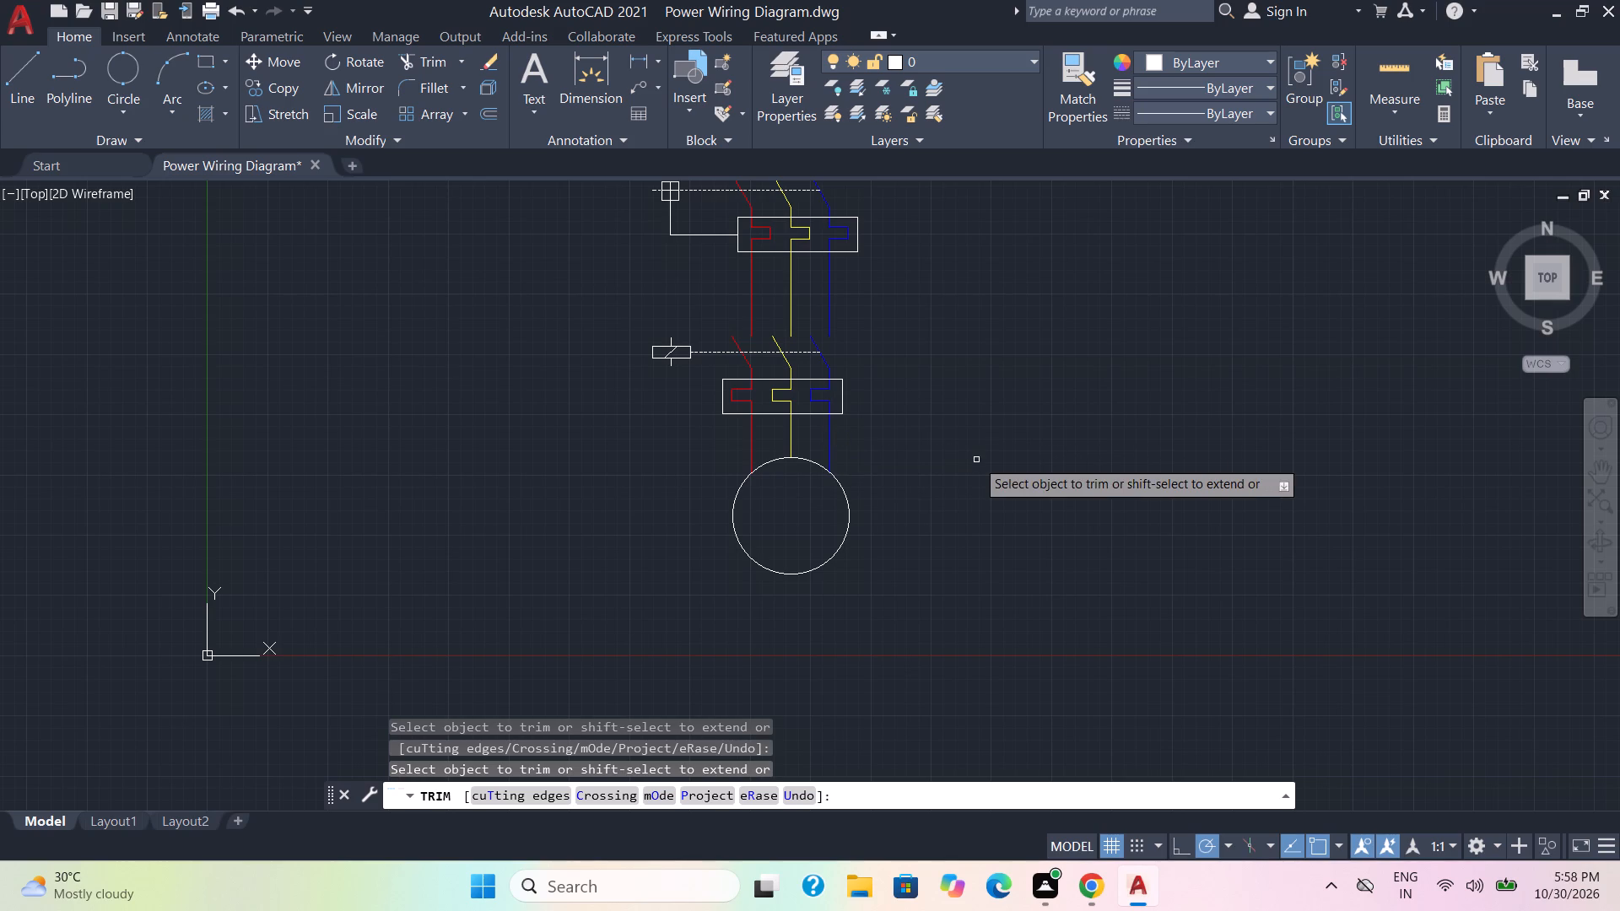
pyautogui.press('Escape')
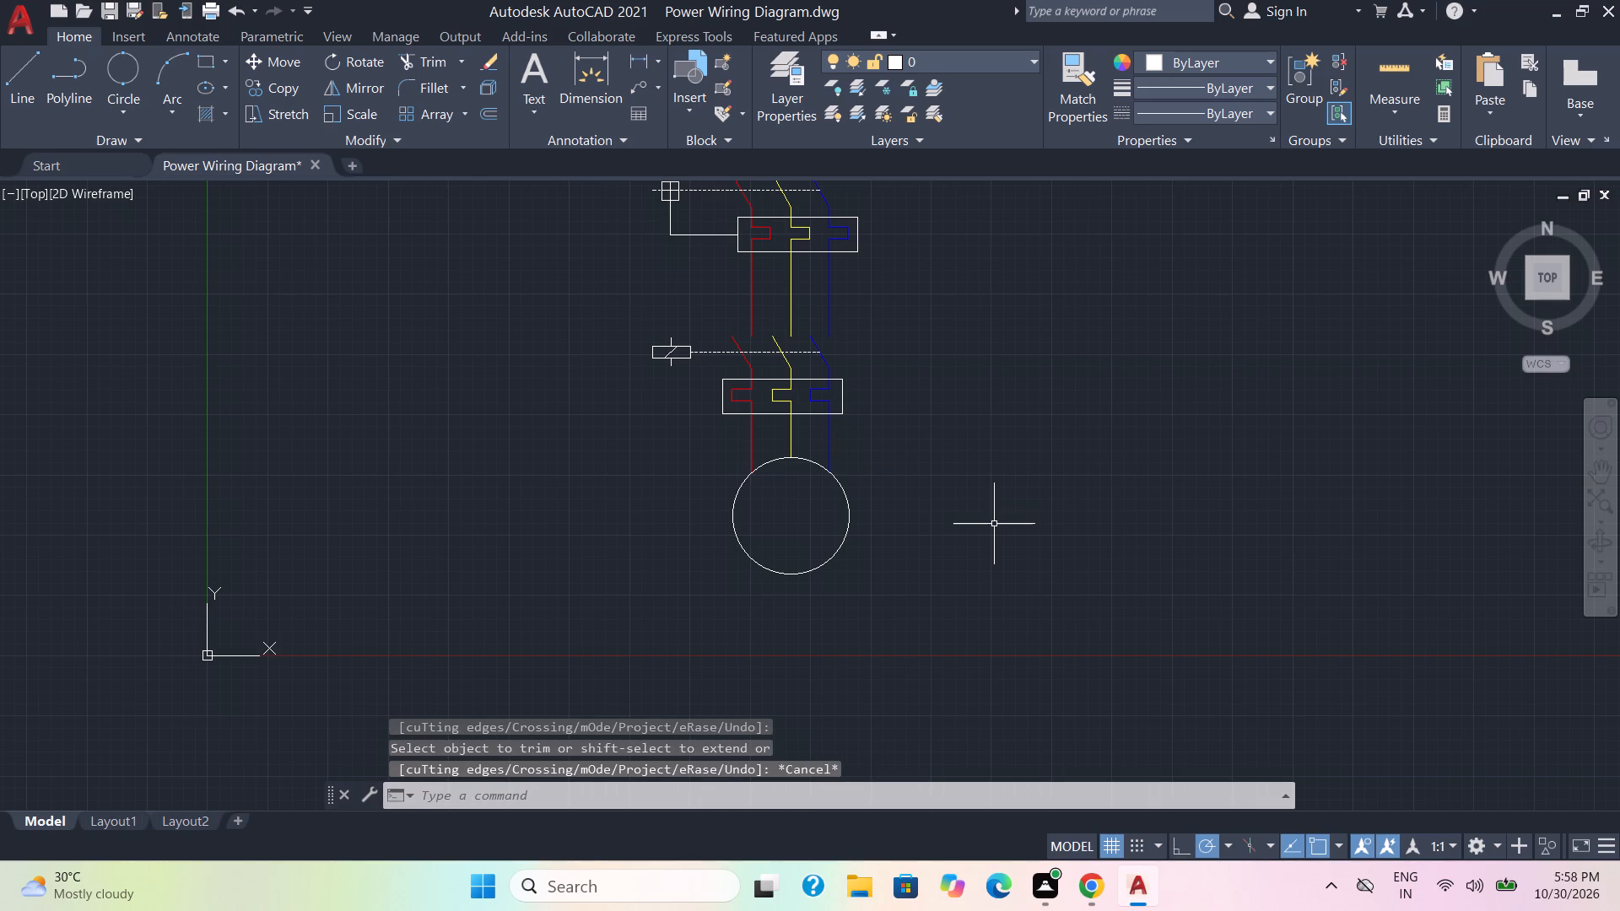
# Draw a red vertical line down from the circle's lower edge, aligned with the red phase line.
pyautogui.click(1249, 61)
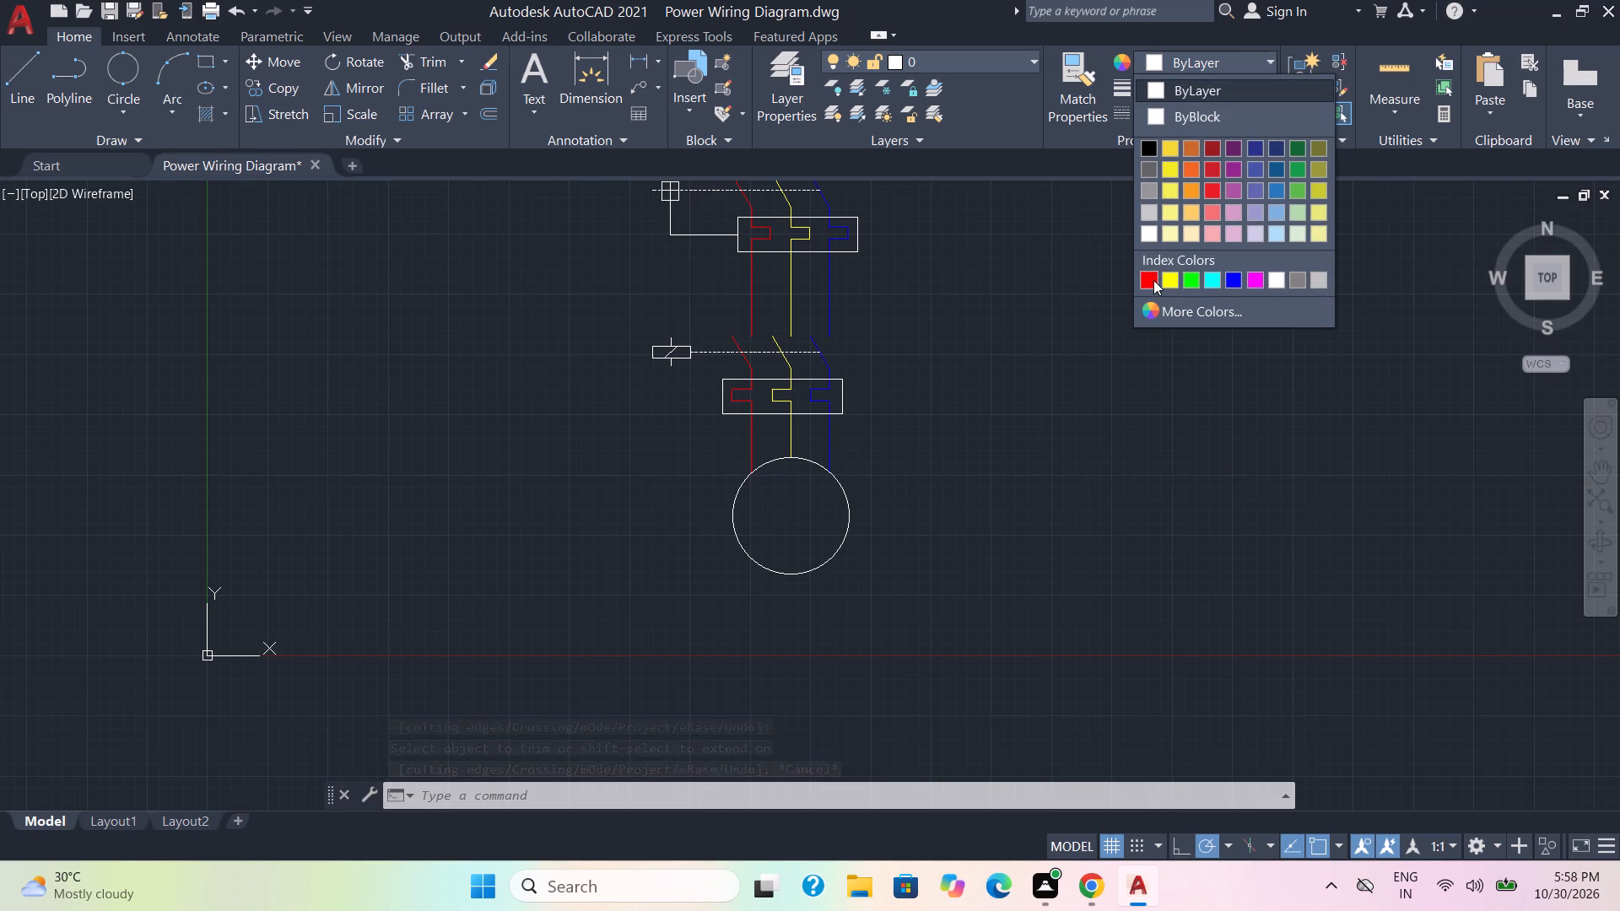
pyautogui.click(1153, 280)
pyautogui.click(15, 93)
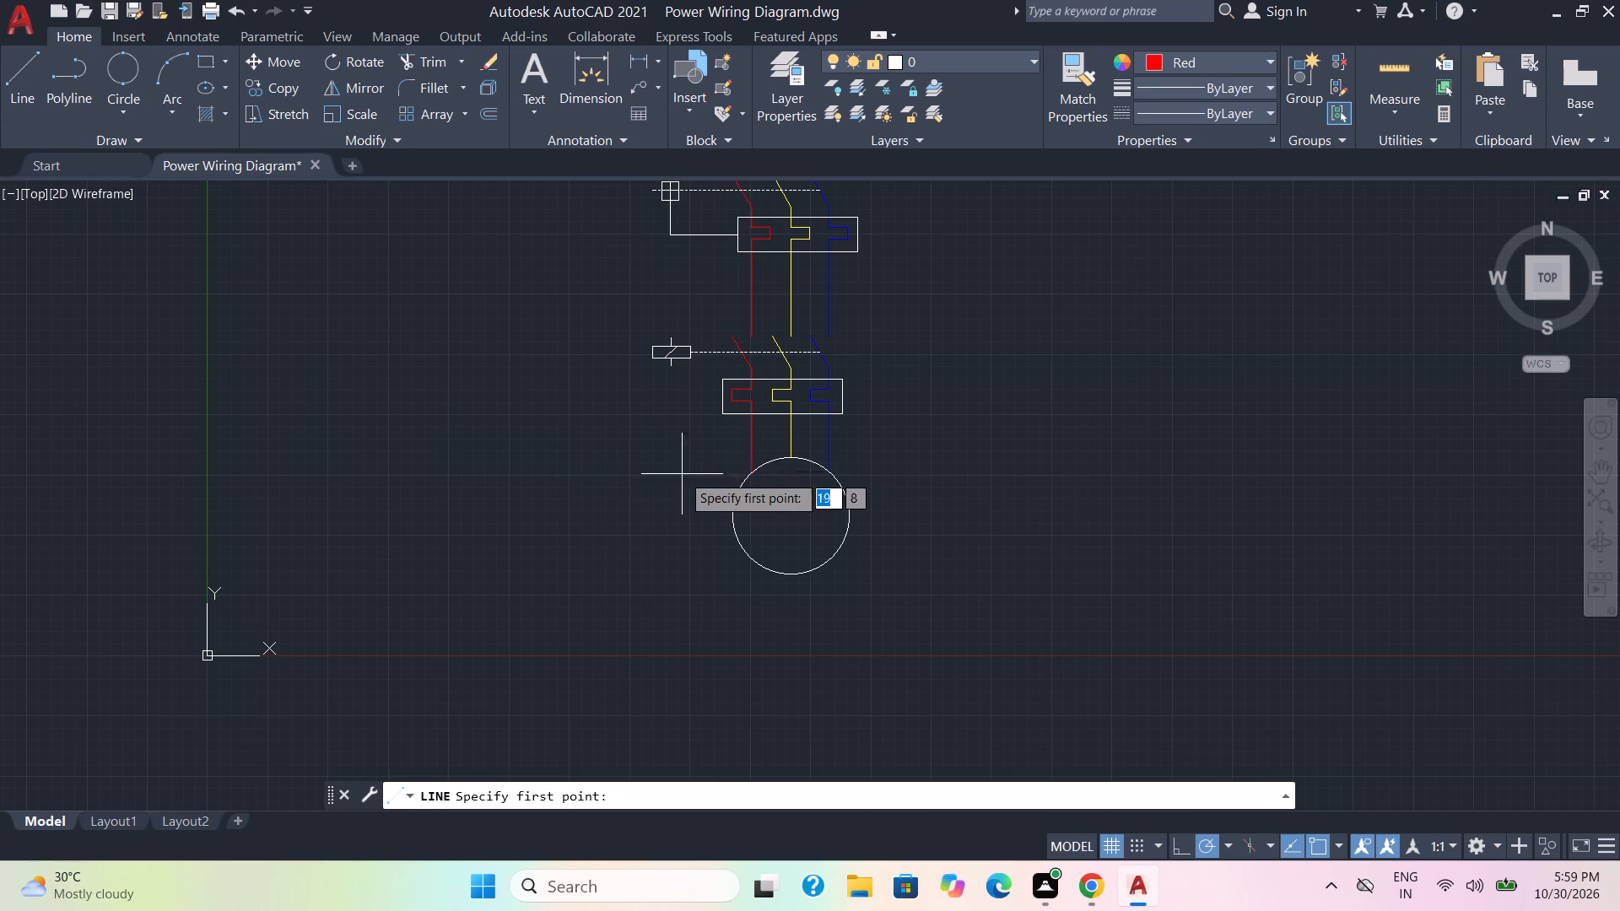
pyautogui.click(751, 558)
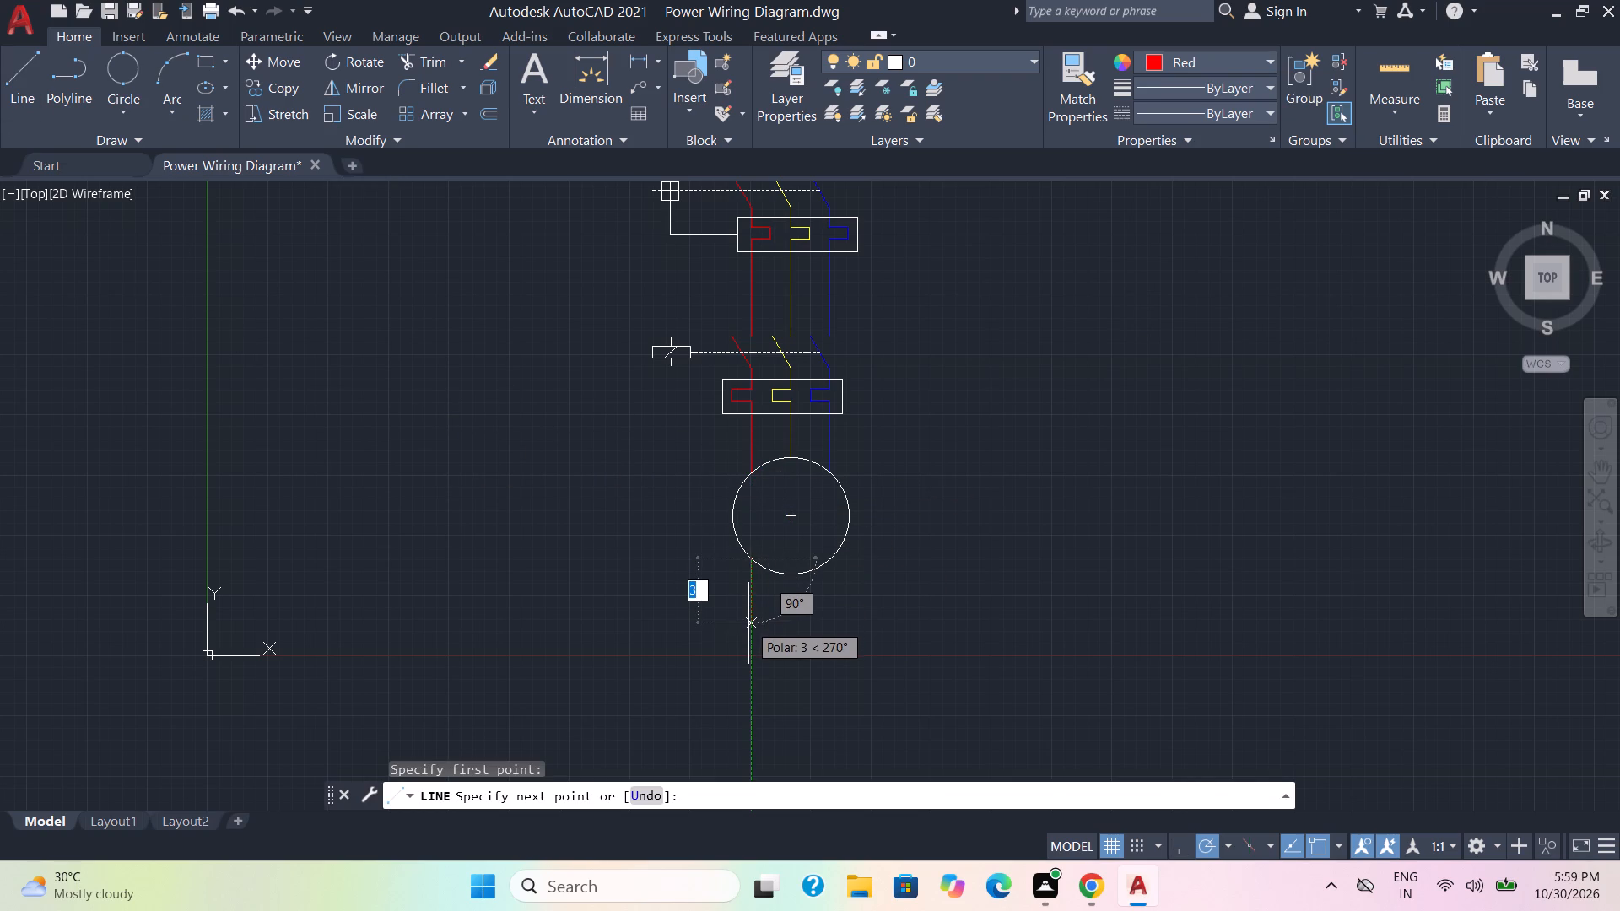
pyautogui.click(752, 671)
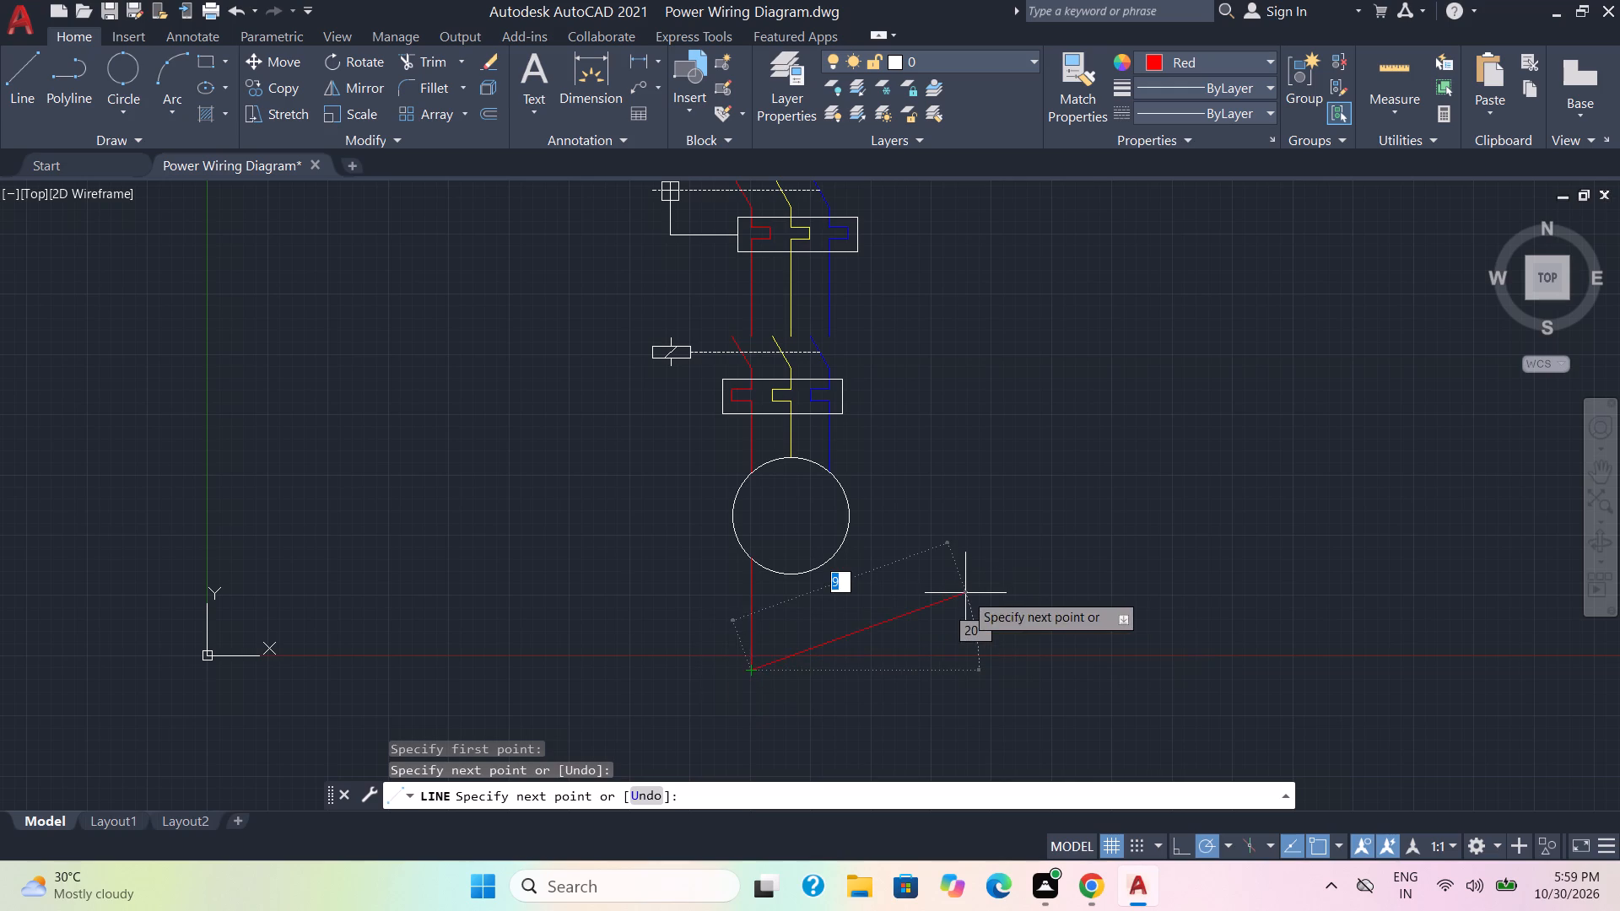
pyautogui.press('Escape')
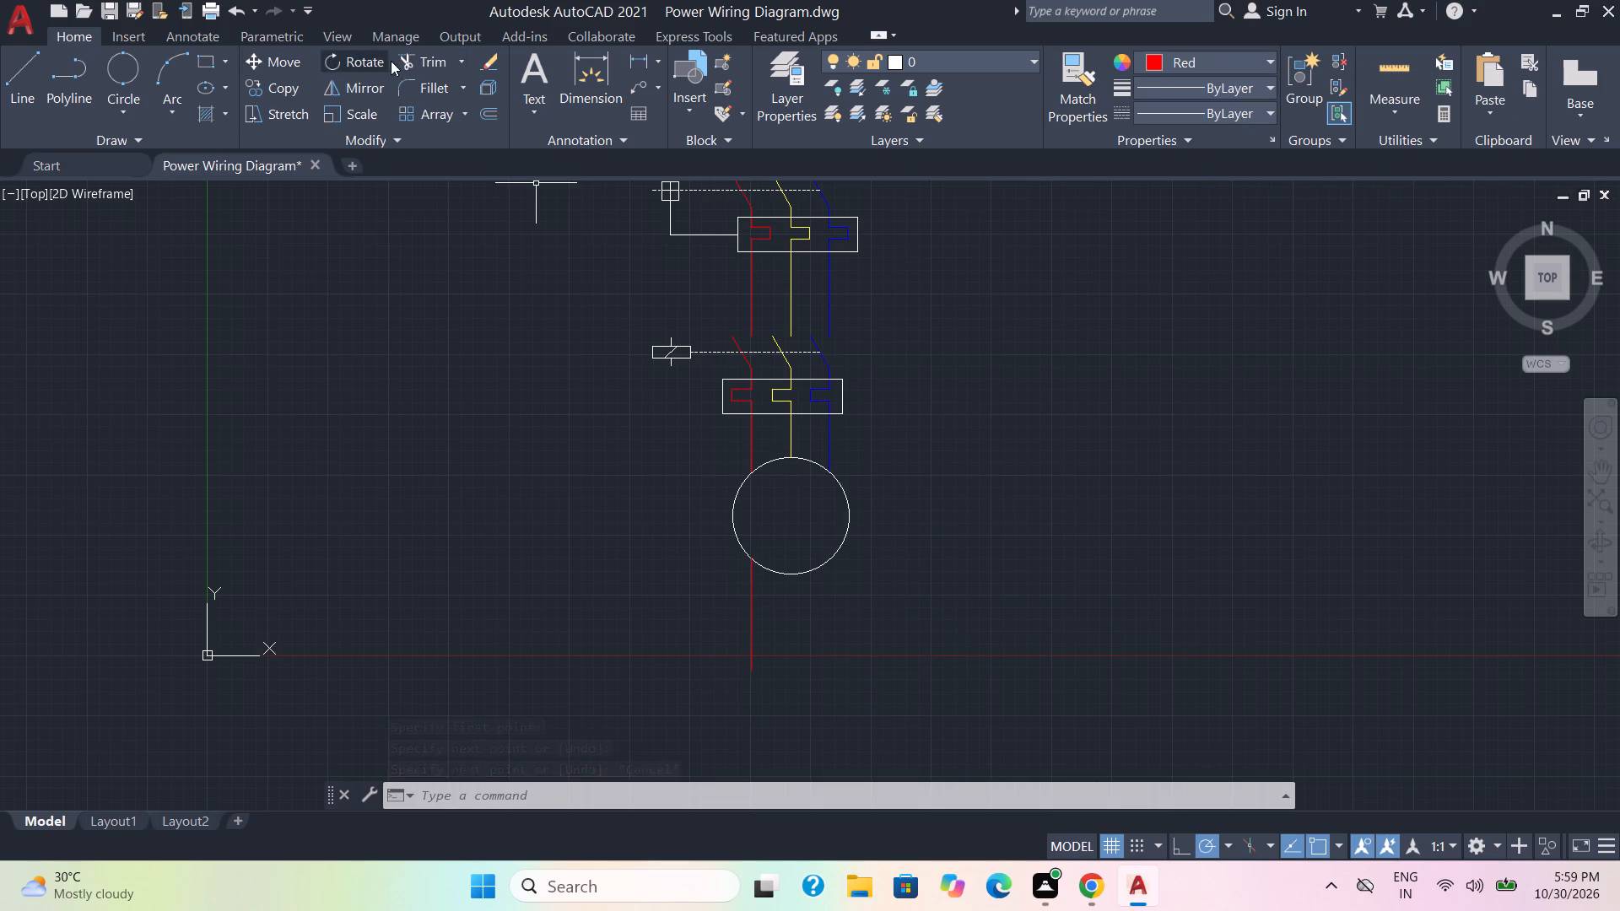
# Extend the yellow and blue lines through the circle to its lower edge.
pyautogui.click(421, 55)
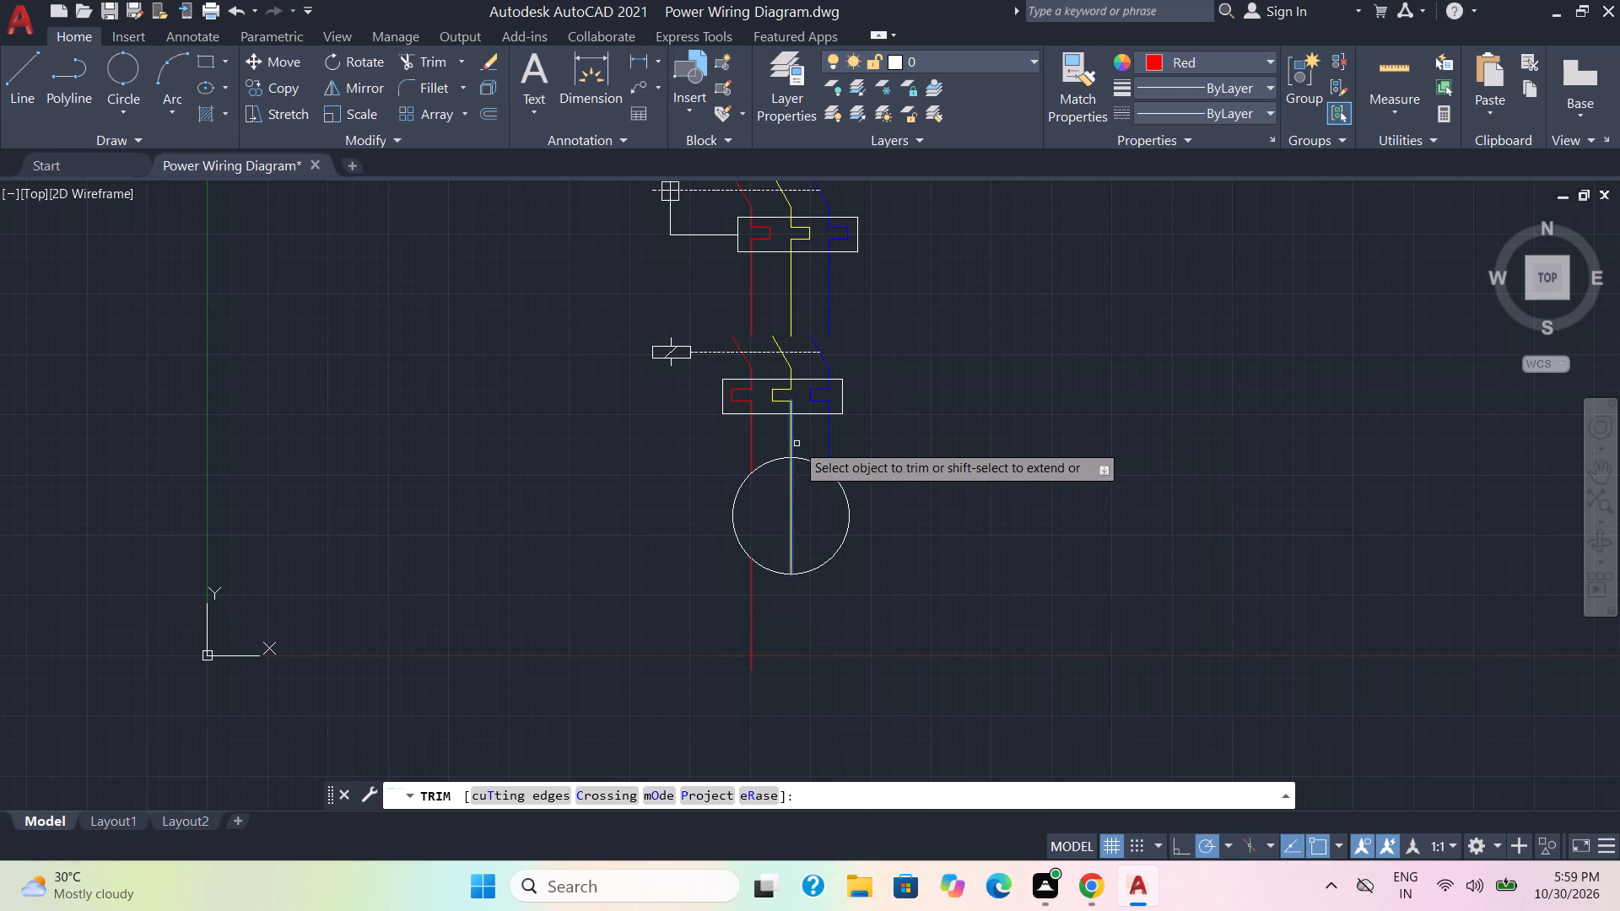
pyautogui.keyDown('shift'); pyautogui.click(792, 443); pyautogui.keyUp('shift')
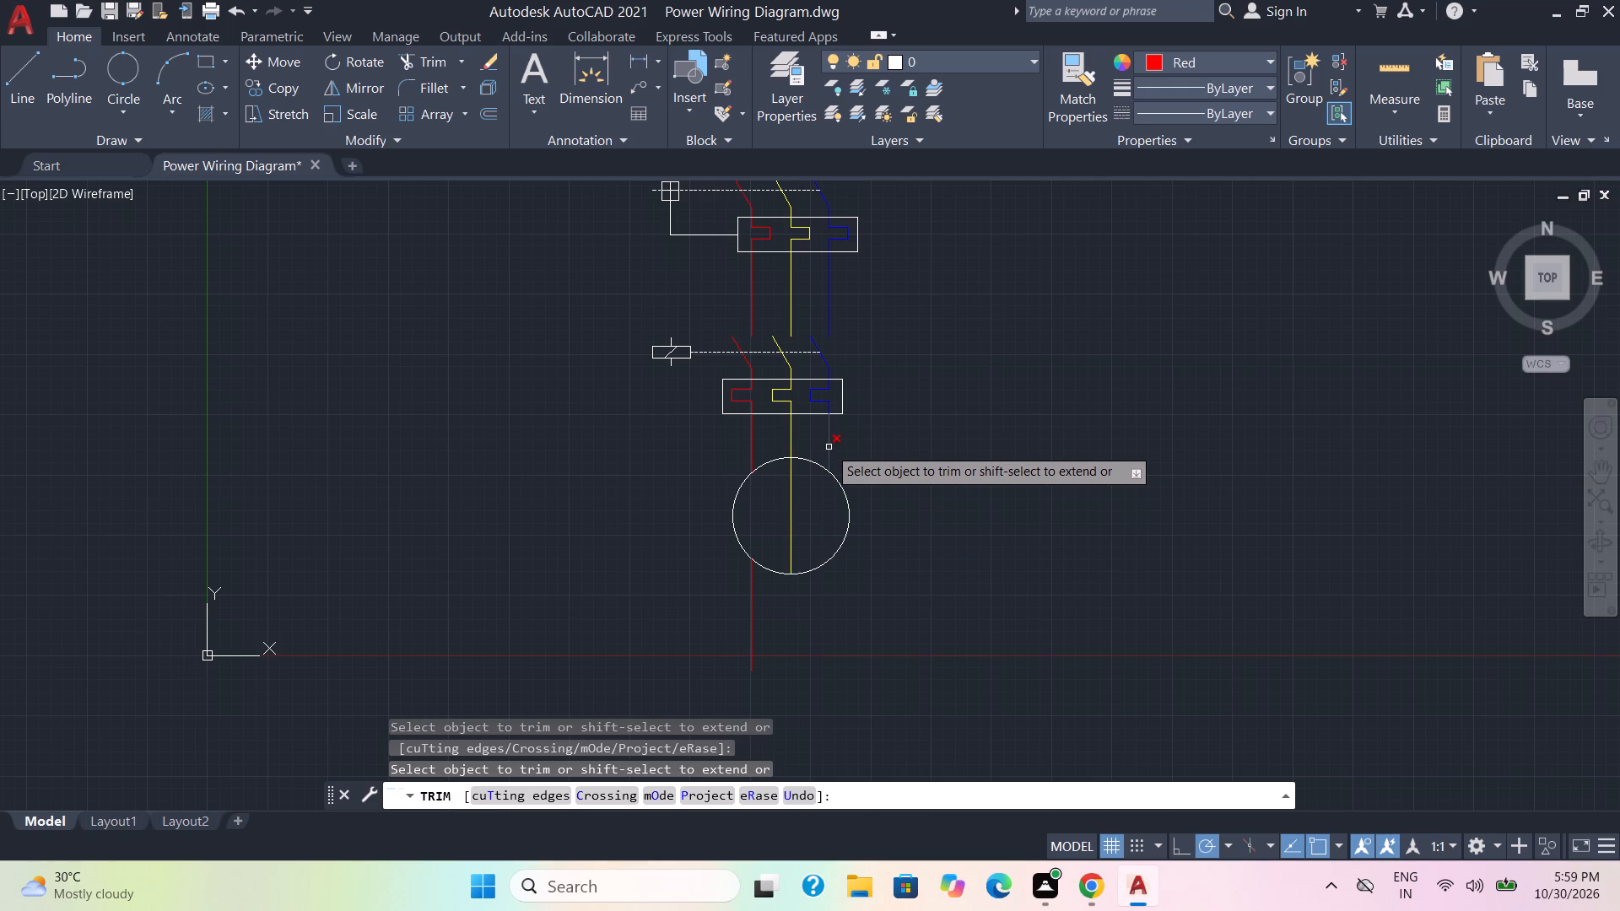
pyautogui.keyDown('shift'); pyautogui.click(829, 447); pyautogui.keyUp('shift')
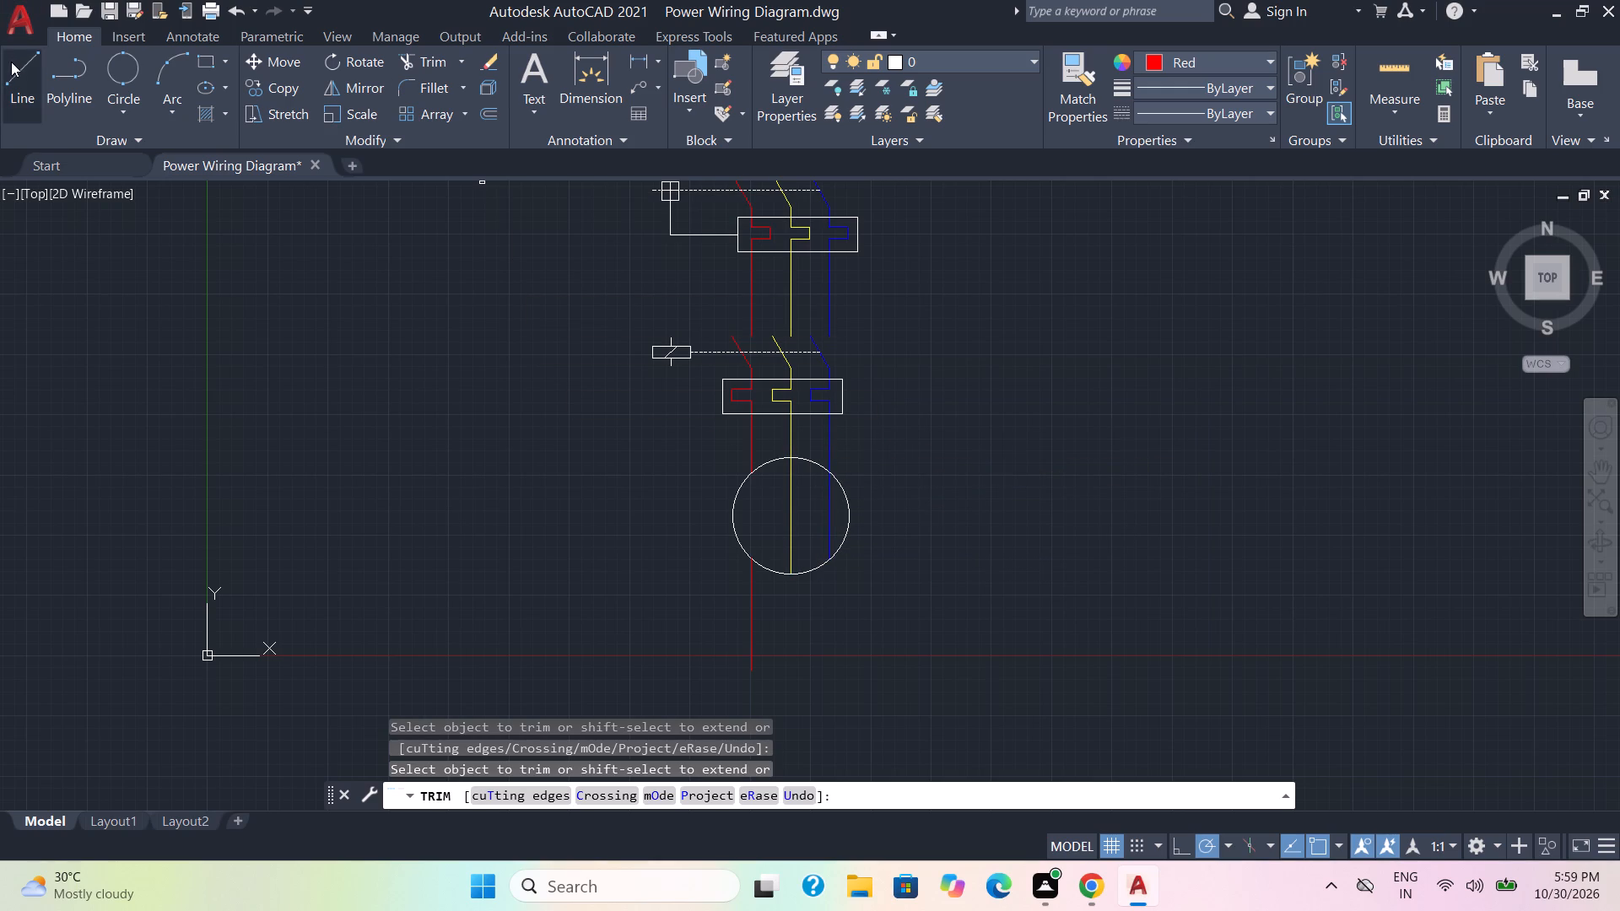
# Draw a red horizontal line about 11 mm long to the right from the red vertical line's lower end.
pyautogui.click(16, 77)
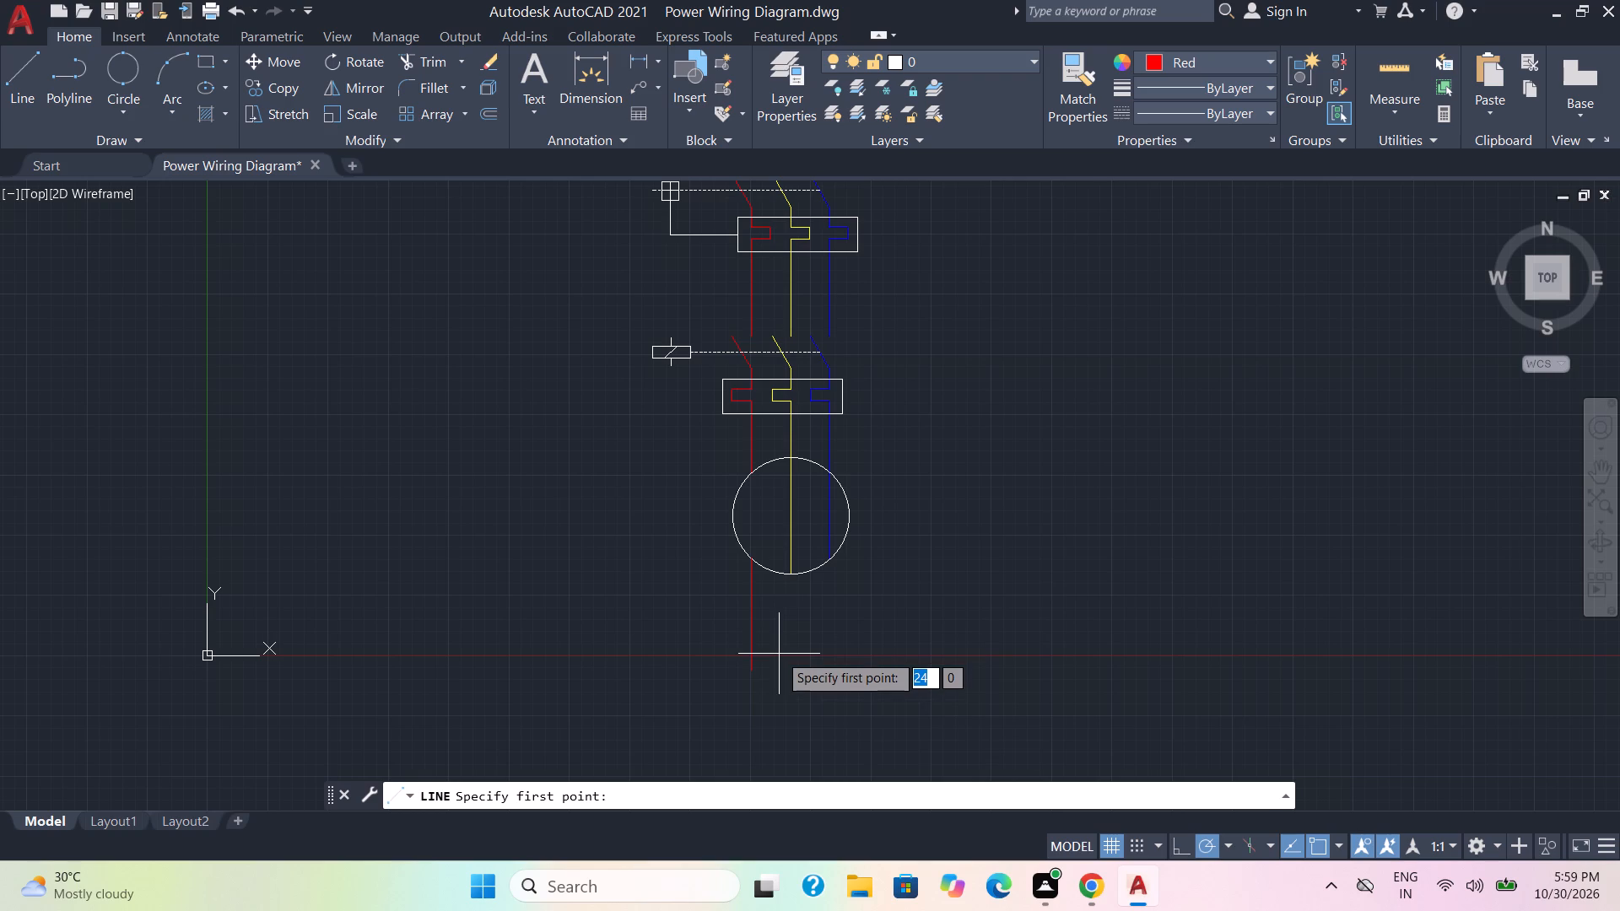
pyautogui.click(752, 676)
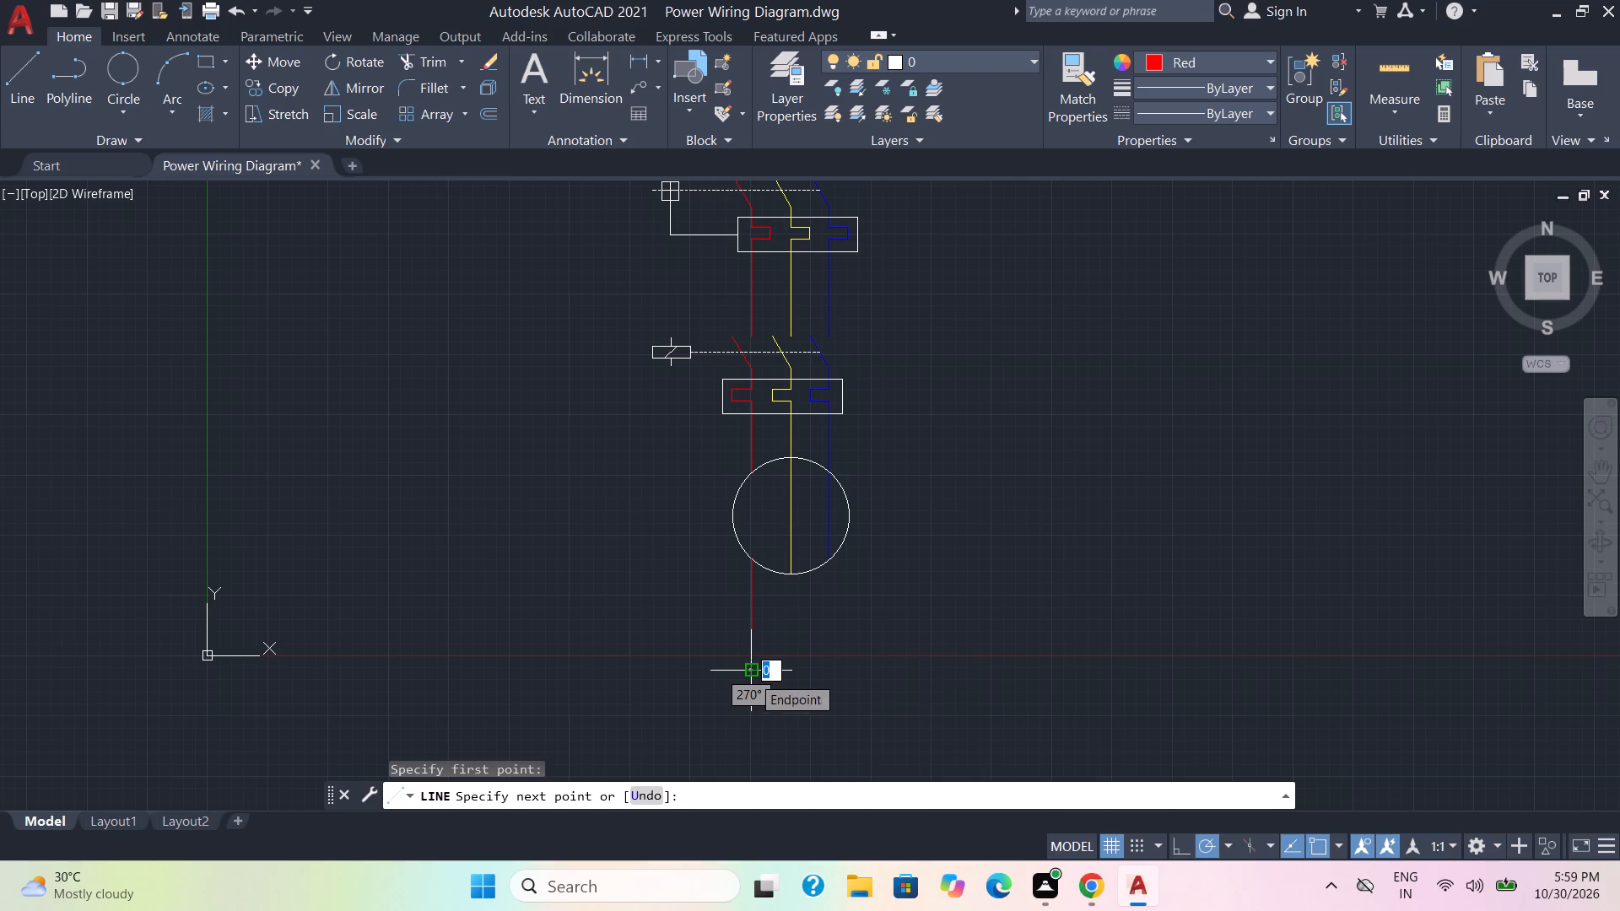
pyautogui.click(1014, 673)
pyautogui.press('Escape')
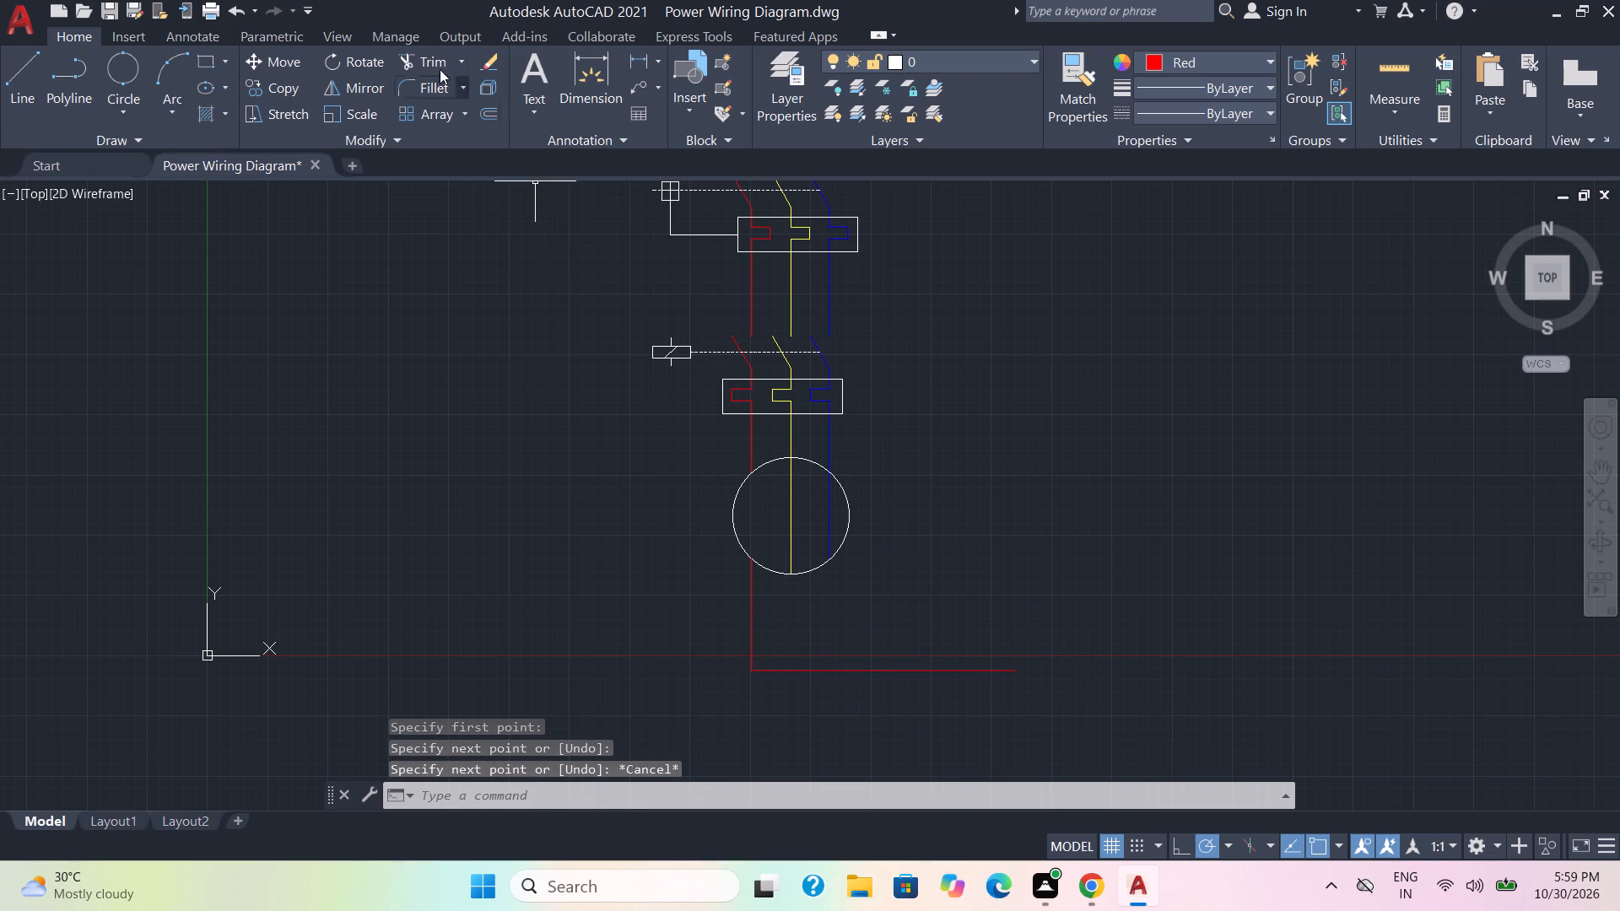
# Extend the yellow and blue lines from the circle's lower edge down to the red horizontal line.
pyautogui.click(413, 53)
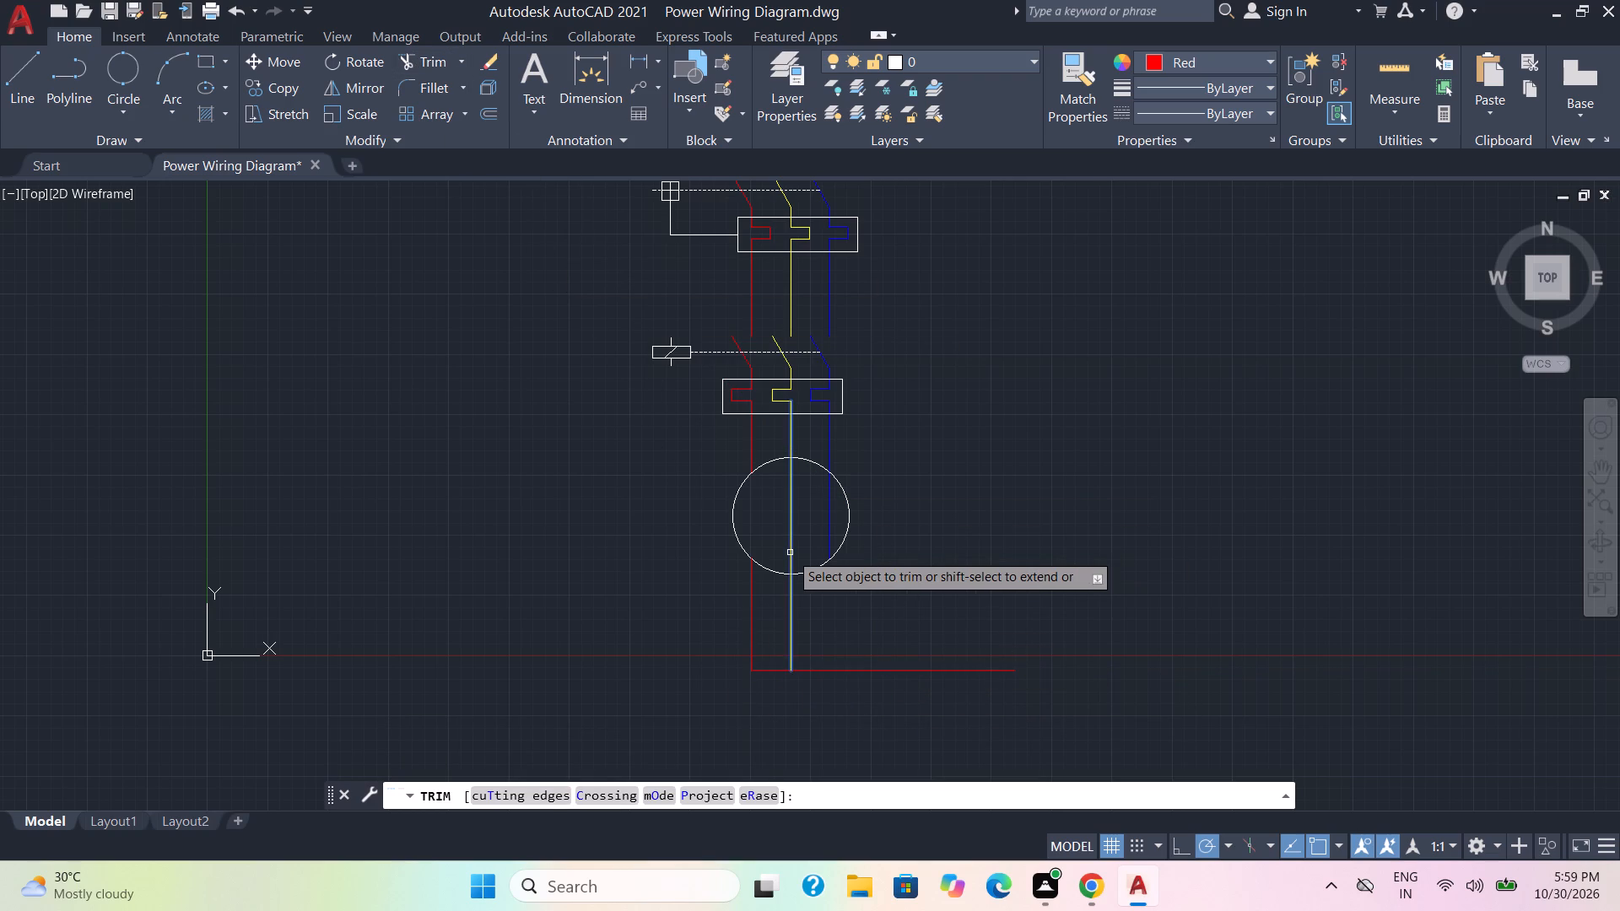
pyautogui.keyDown('shift'); pyautogui.click(790, 553); pyautogui.keyUp('shift')
pyautogui.keyDown('shift'); pyautogui.click(829, 536); pyautogui.keyUp('shift')
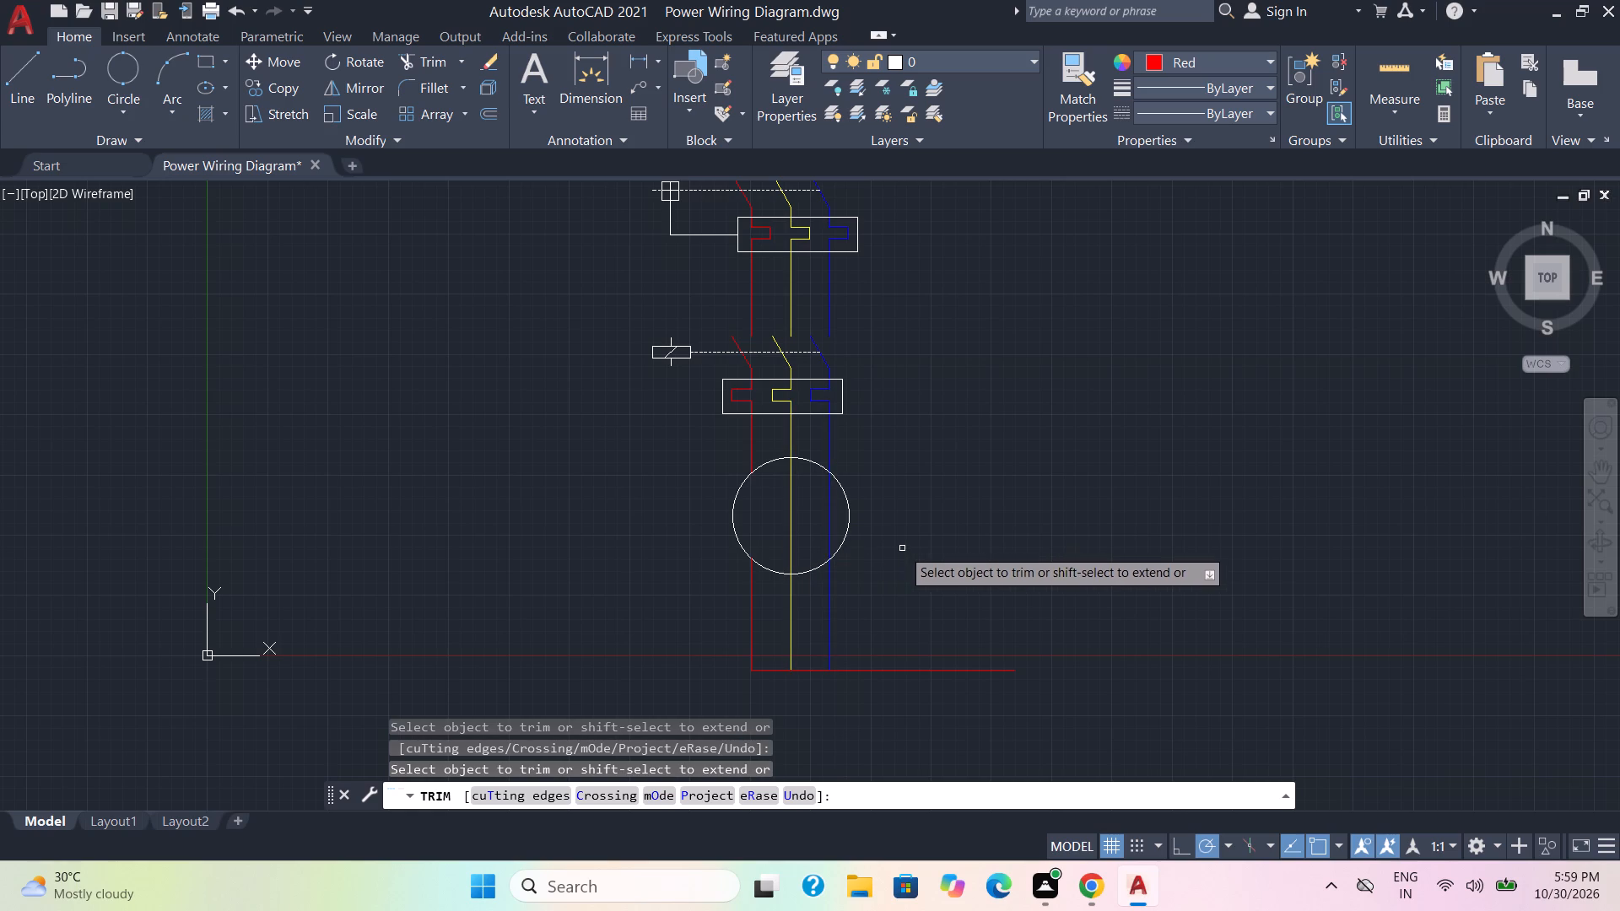
pyautogui.press('Escape')
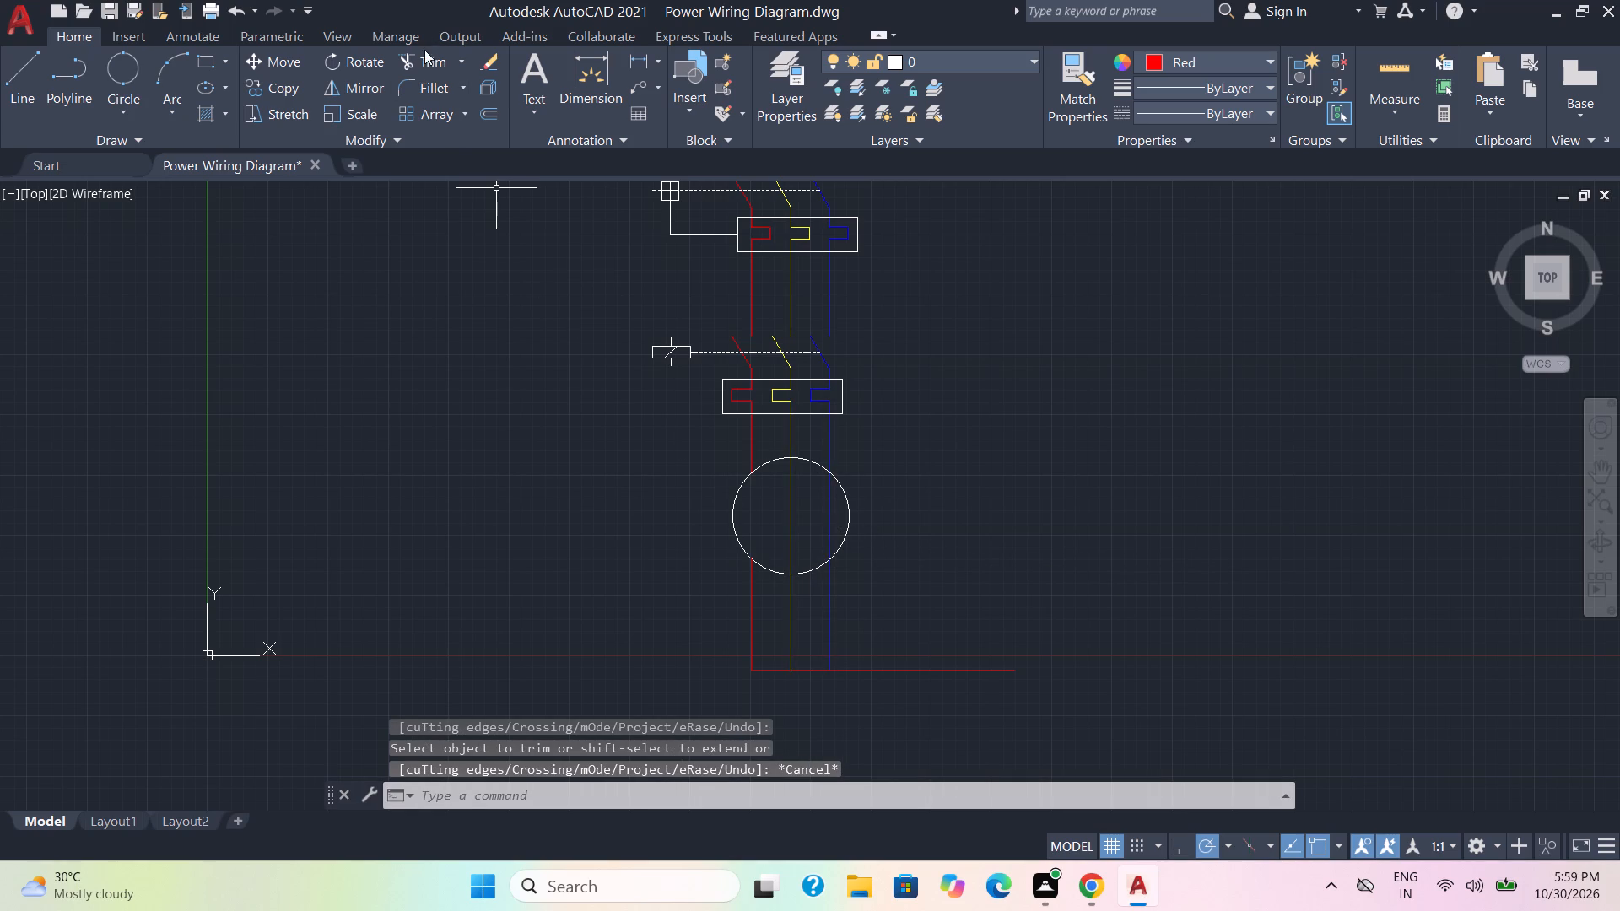
# Trim away the blue and yellow line segments inside the circle.
pyautogui.click(424, 57)
pyautogui.click(831, 518)
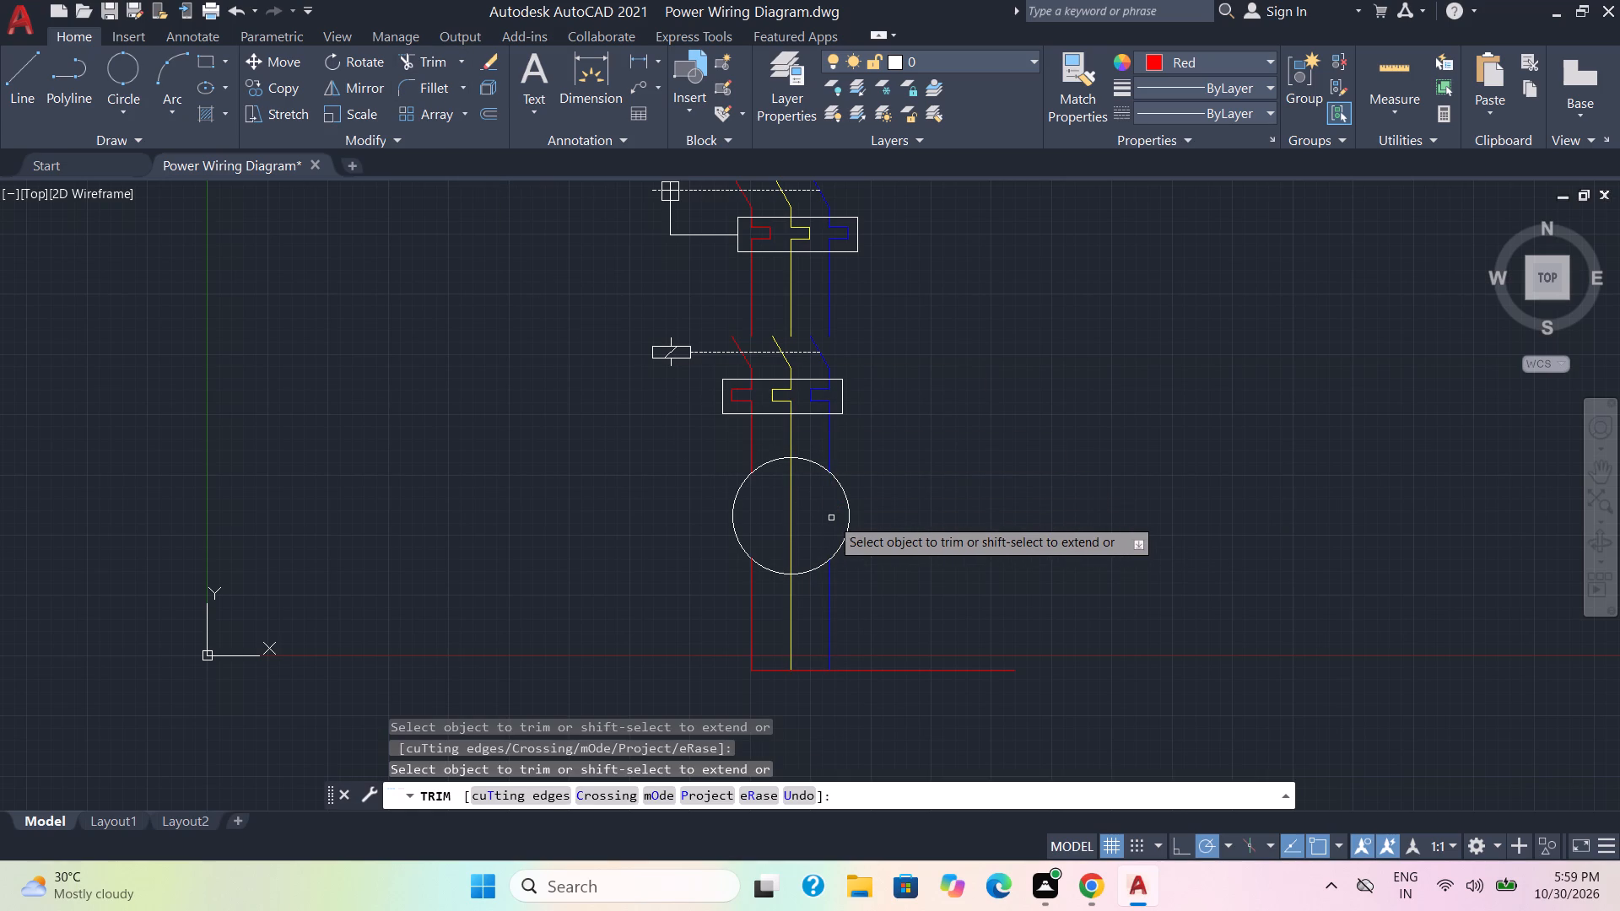
pyautogui.click(791, 520)
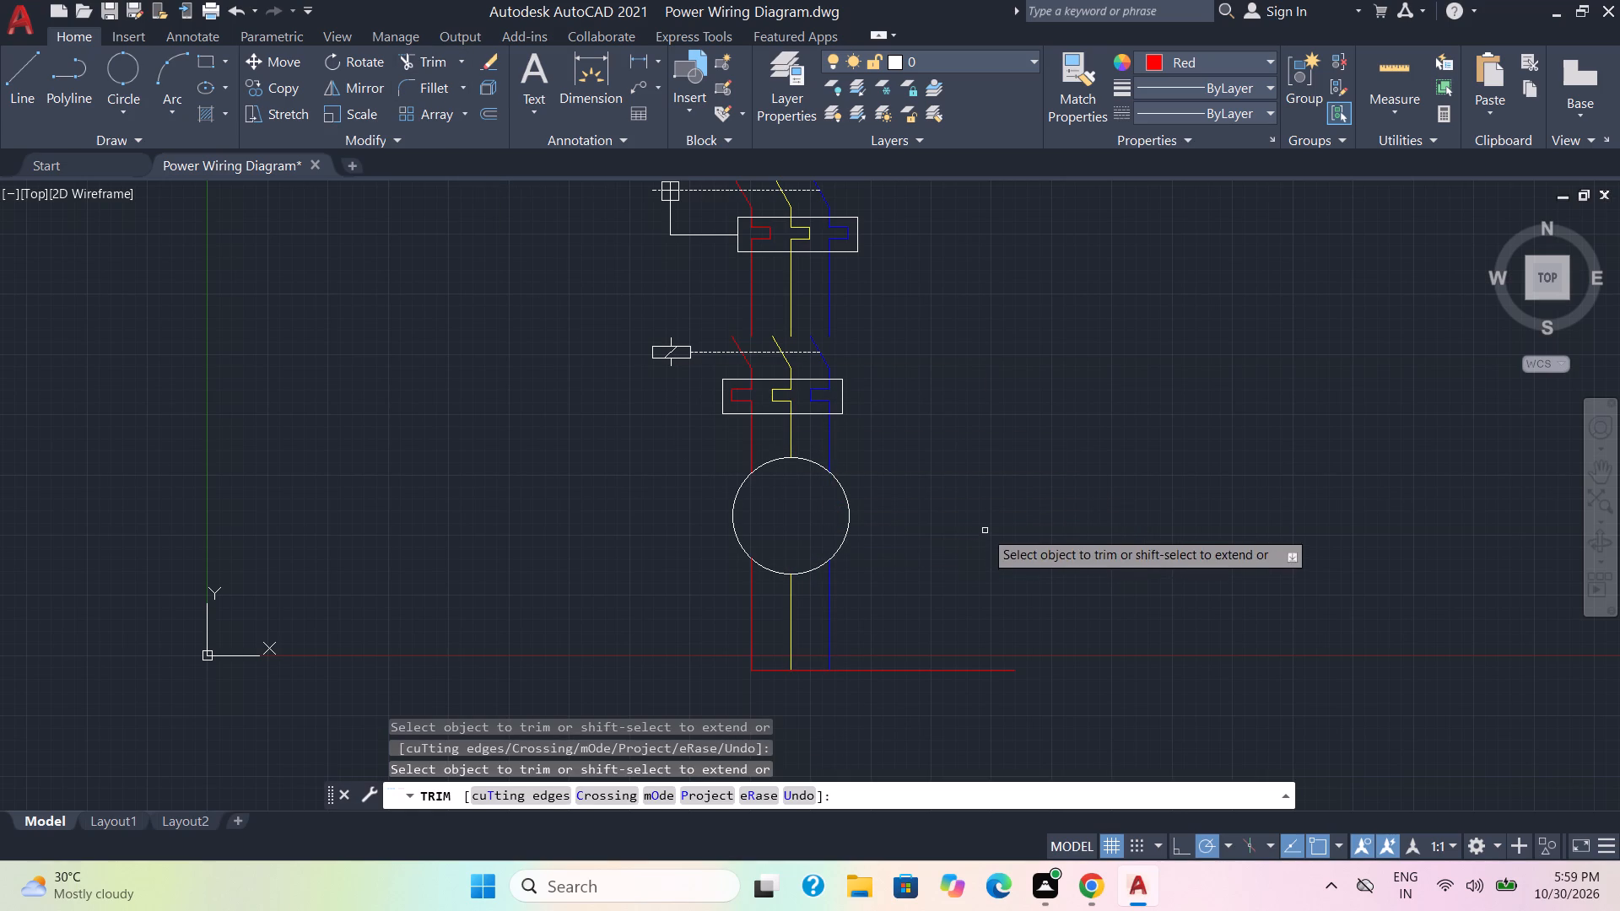
pyautogui.press('Escape')
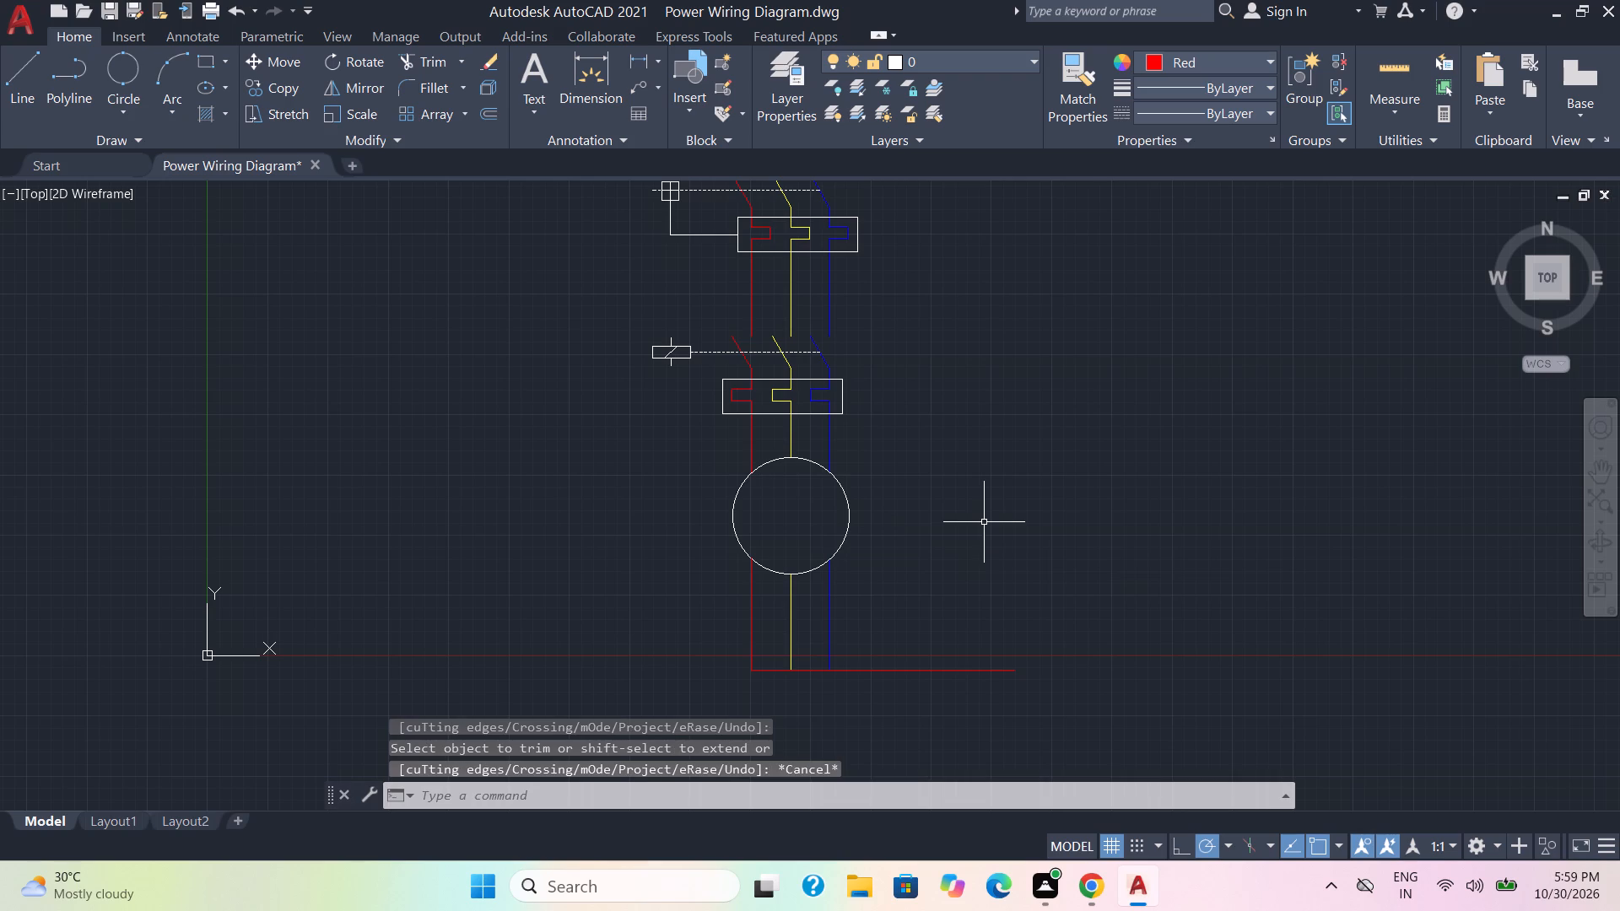
# Copy the lower three-pole switch with its coil symbol and dashed link horizontally to the right, at about 13 mm and 24 mm.
pyautogui.scroll(-1, 1025, 496)
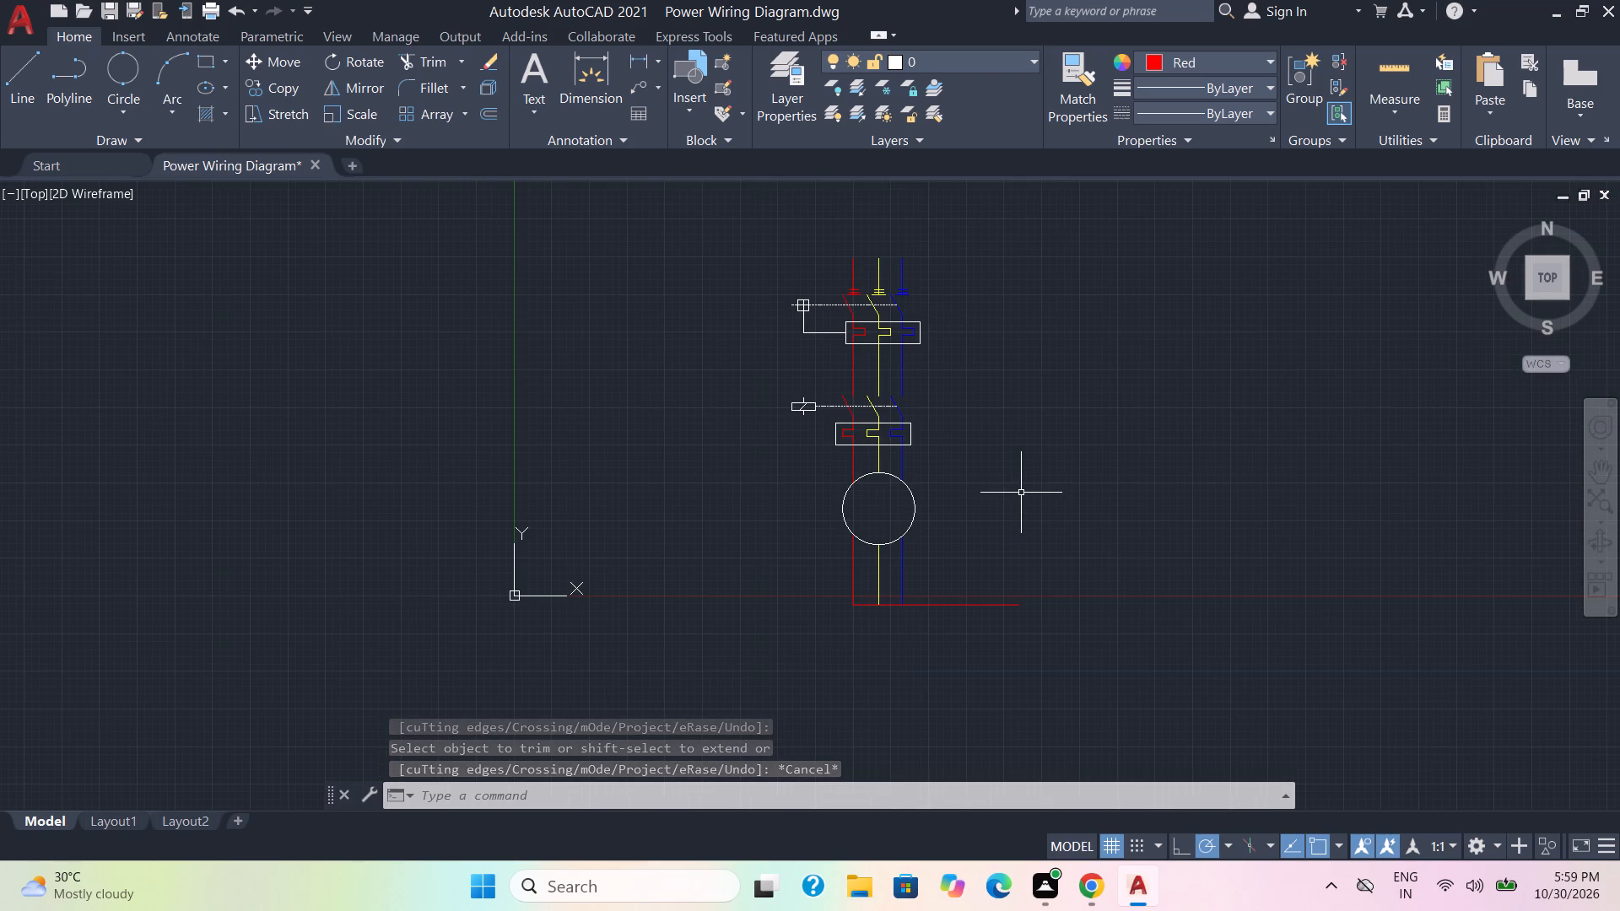
pyautogui.scroll(1, 1019, 490)
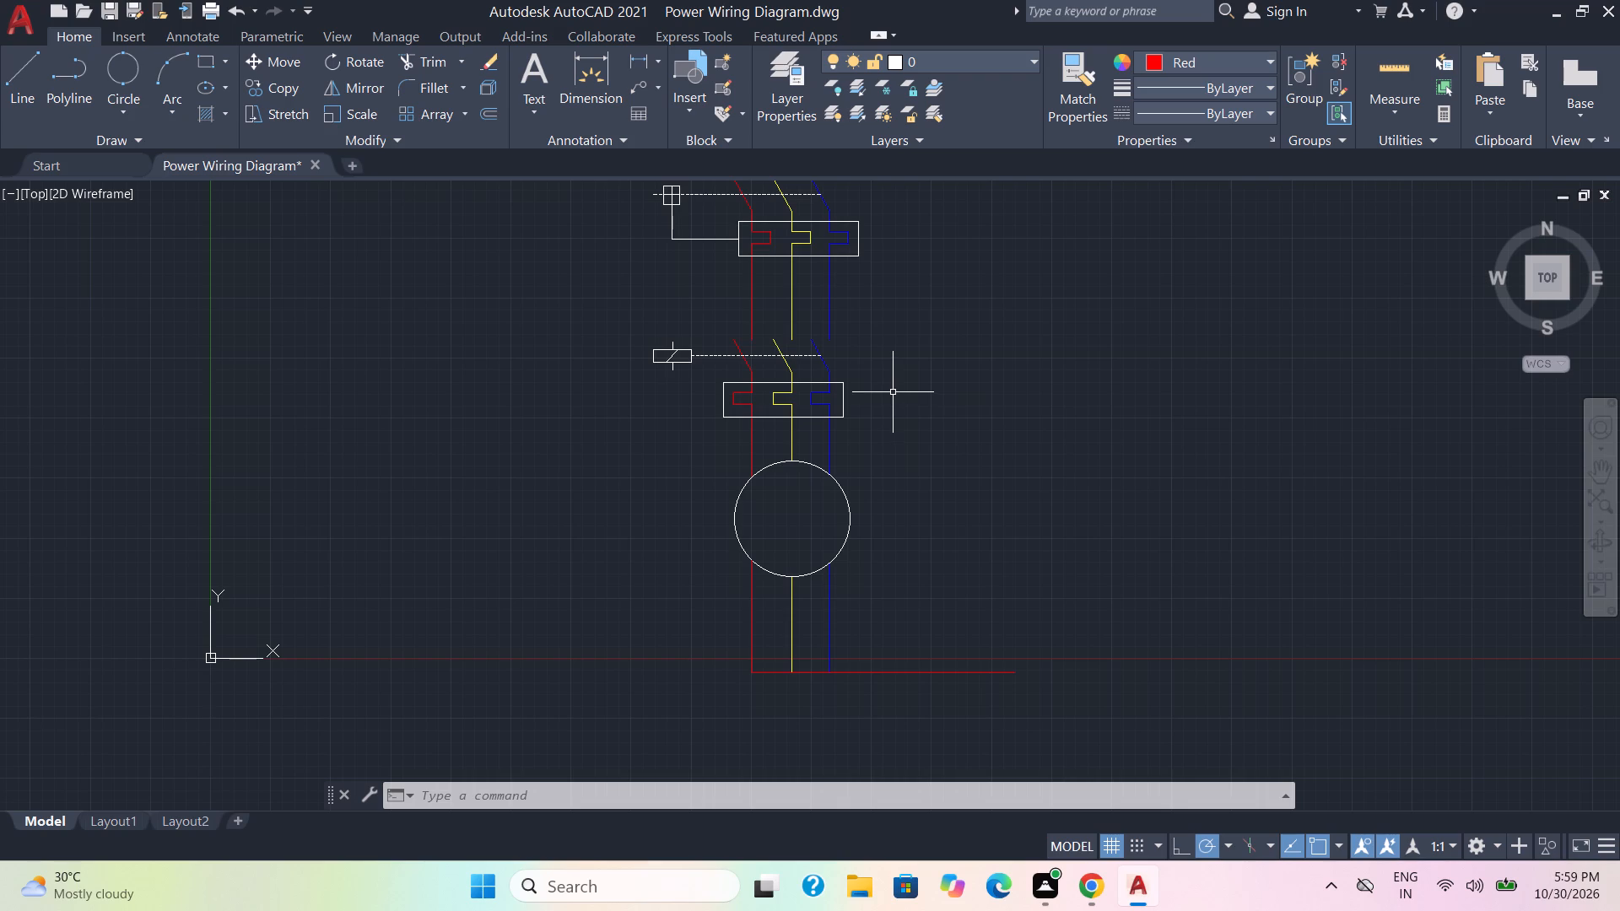
pyautogui.scroll(1, 891, 391)
pyautogui.click(814, 362)
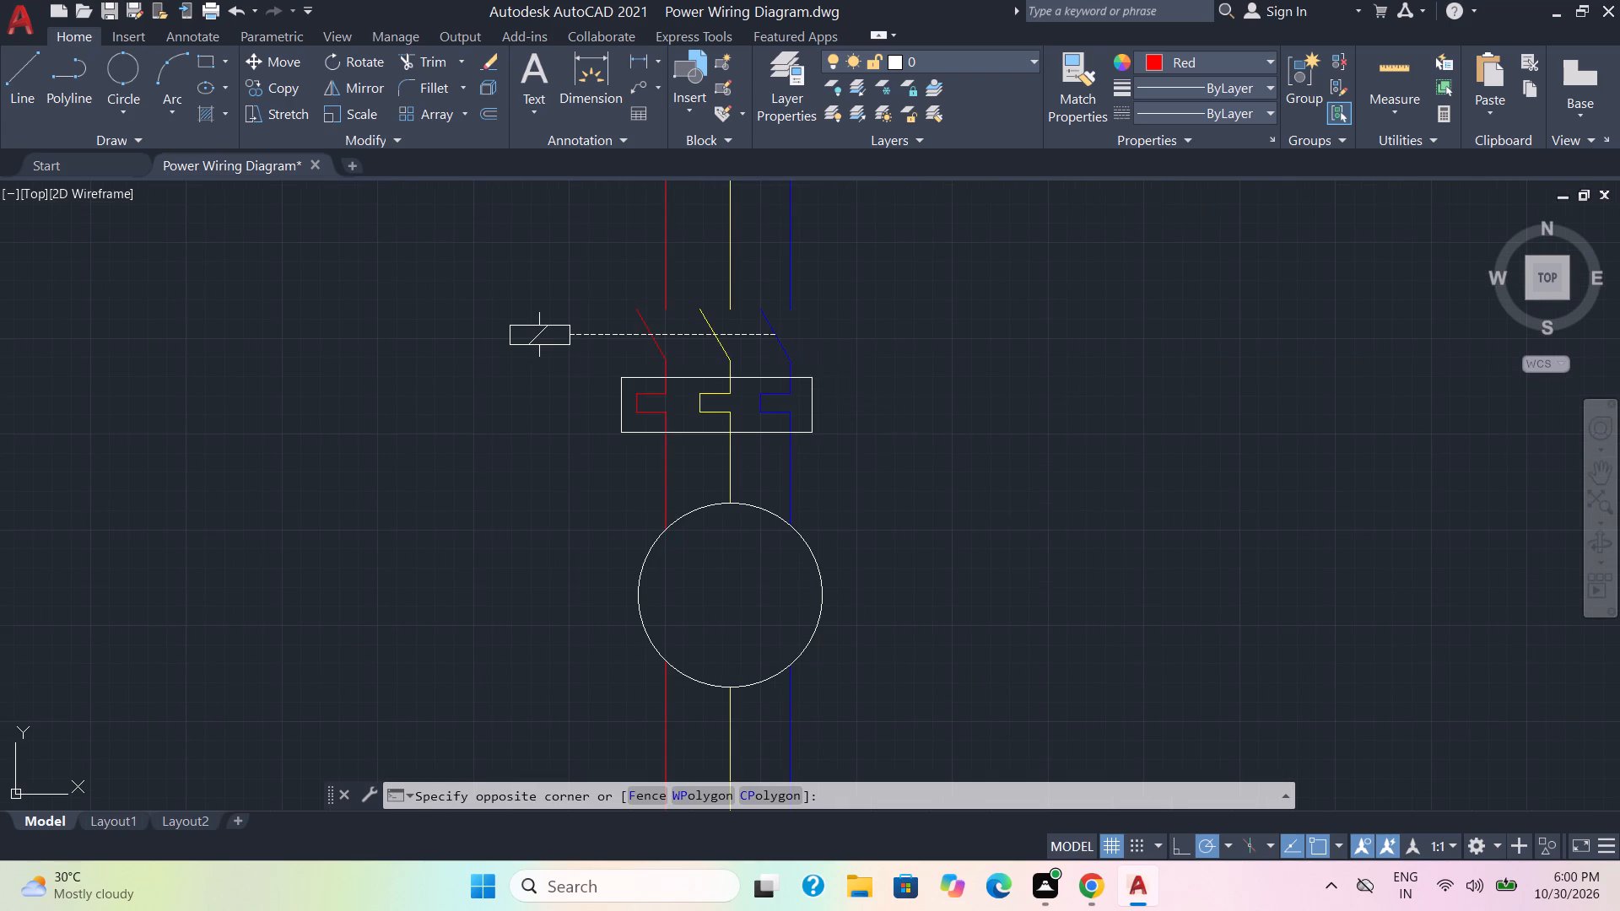
pyautogui.click(477, 271)
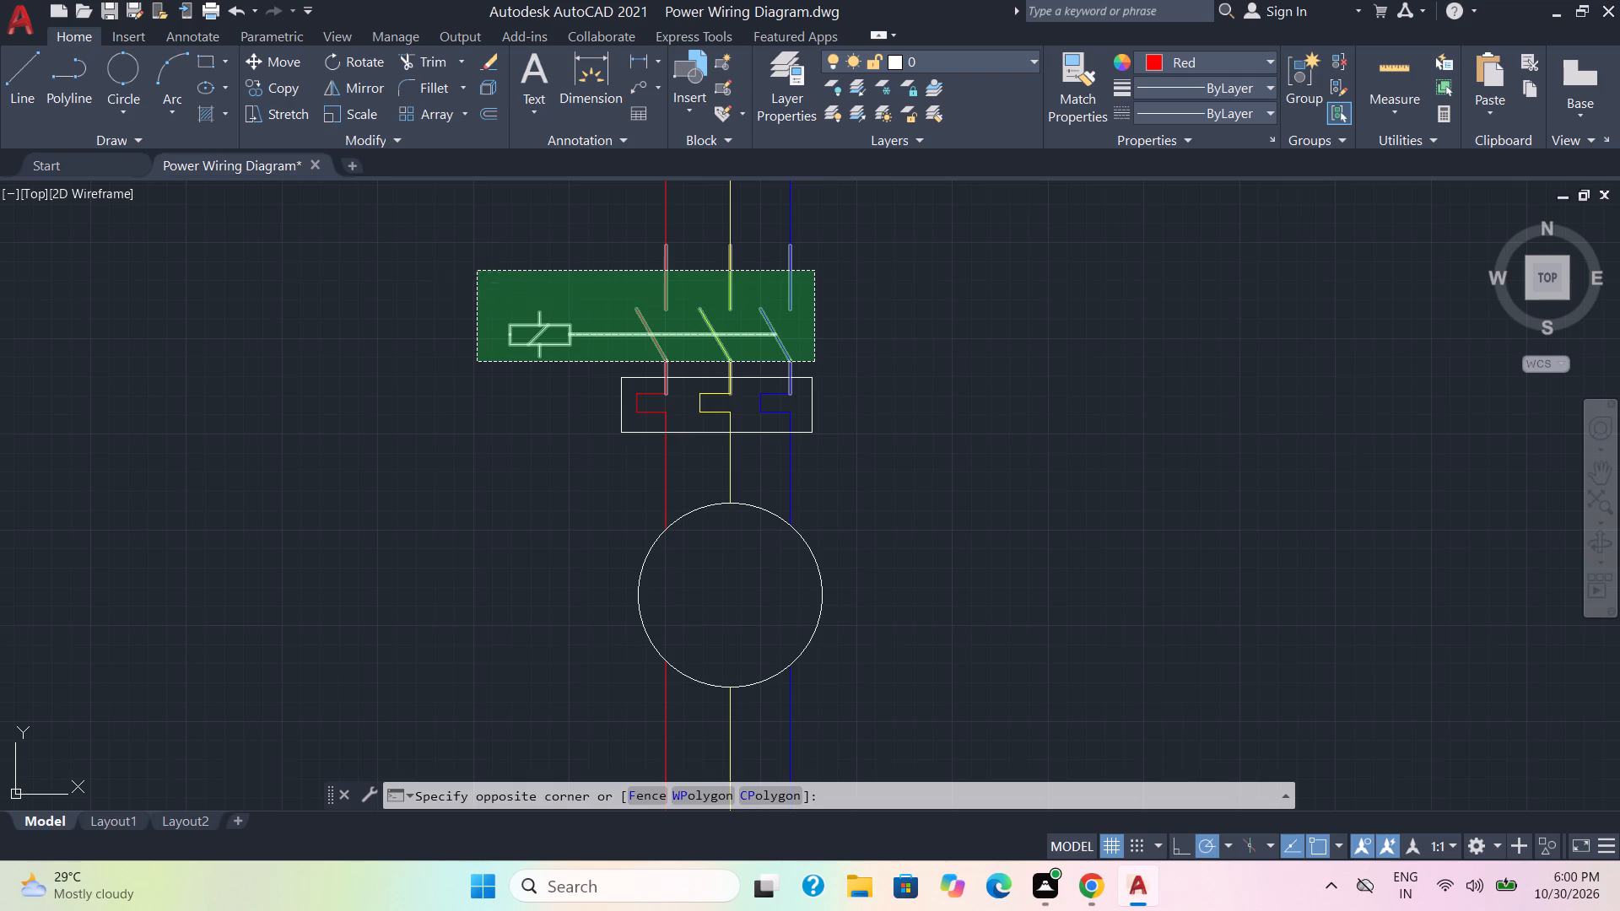
pyautogui.click(272, 85)
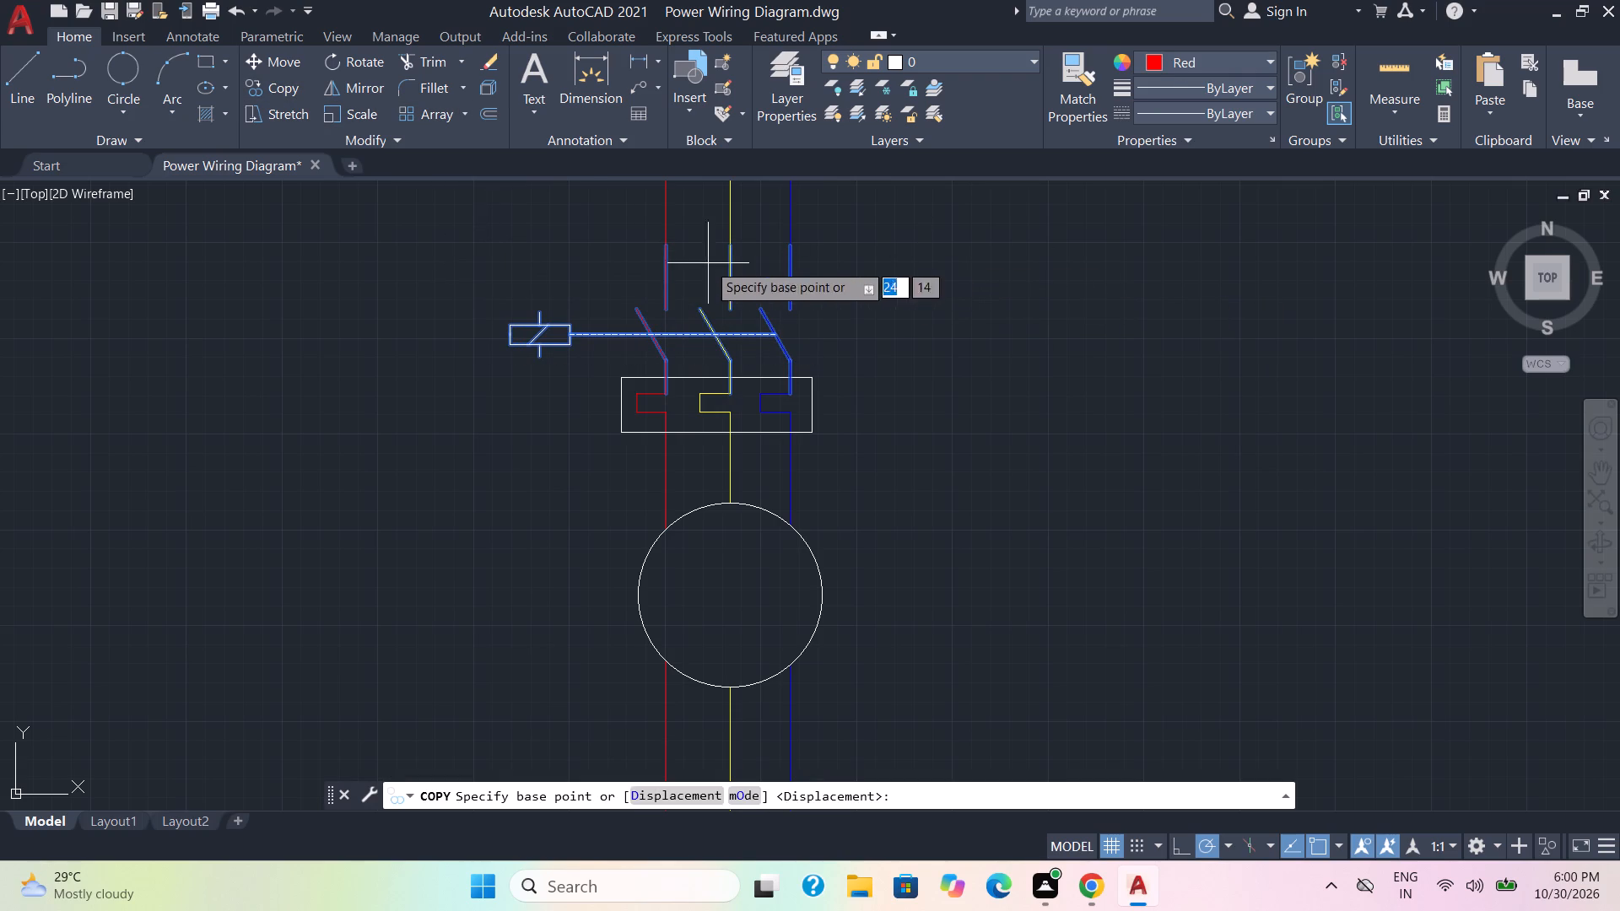
pyautogui.click(669, 250)
pyautogui.scroll(-2, 1018, 272)
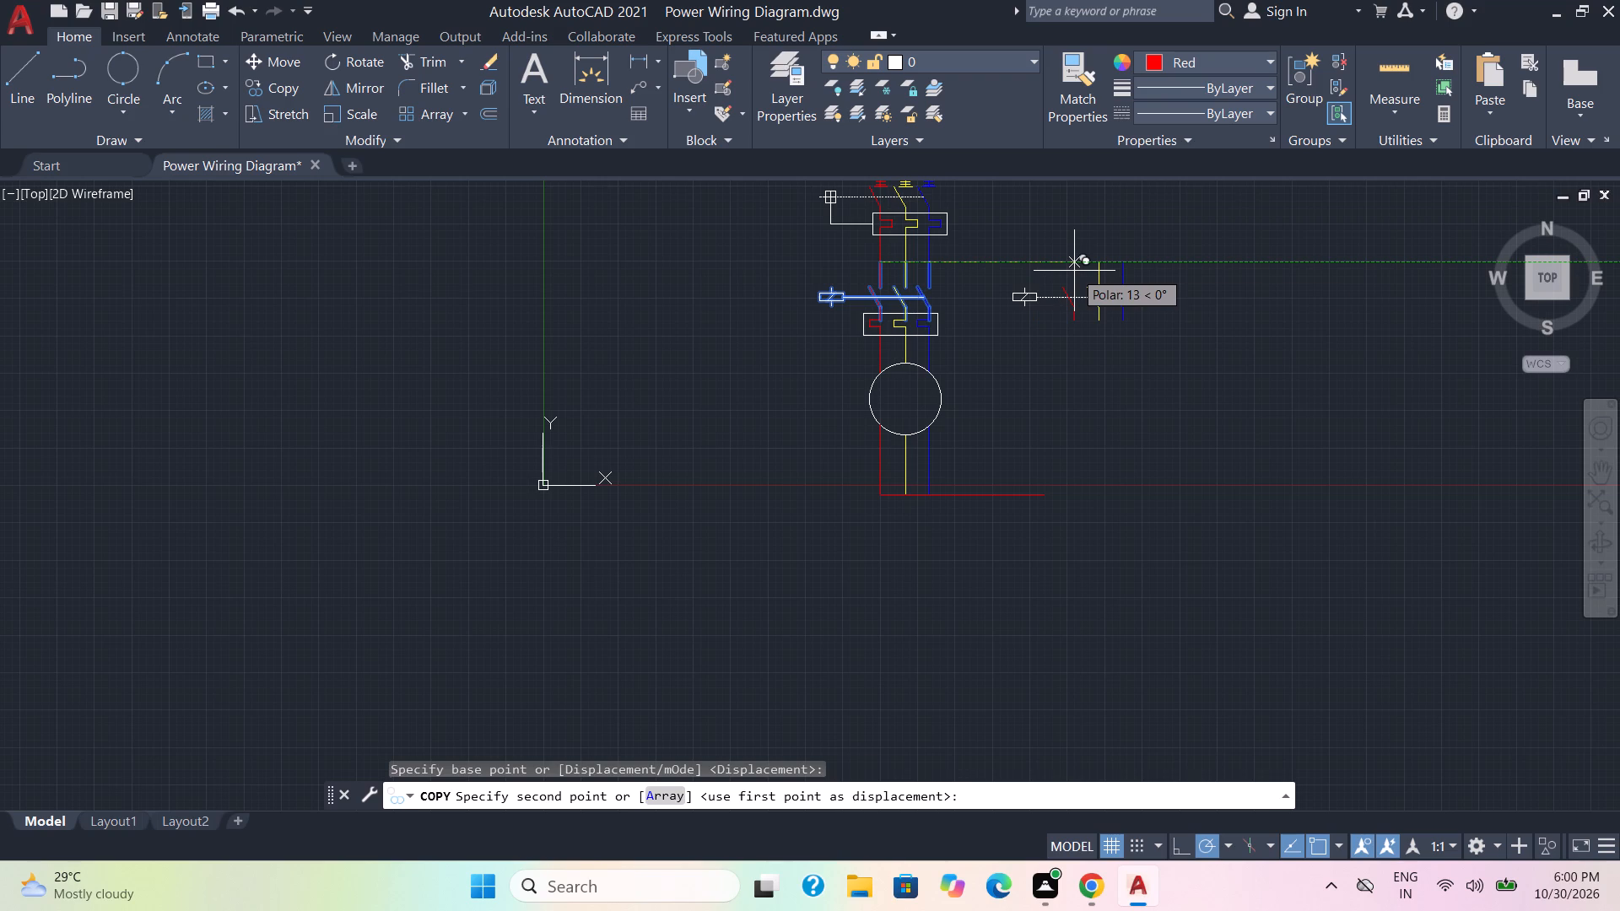
pyautogui.click(1074, 271)
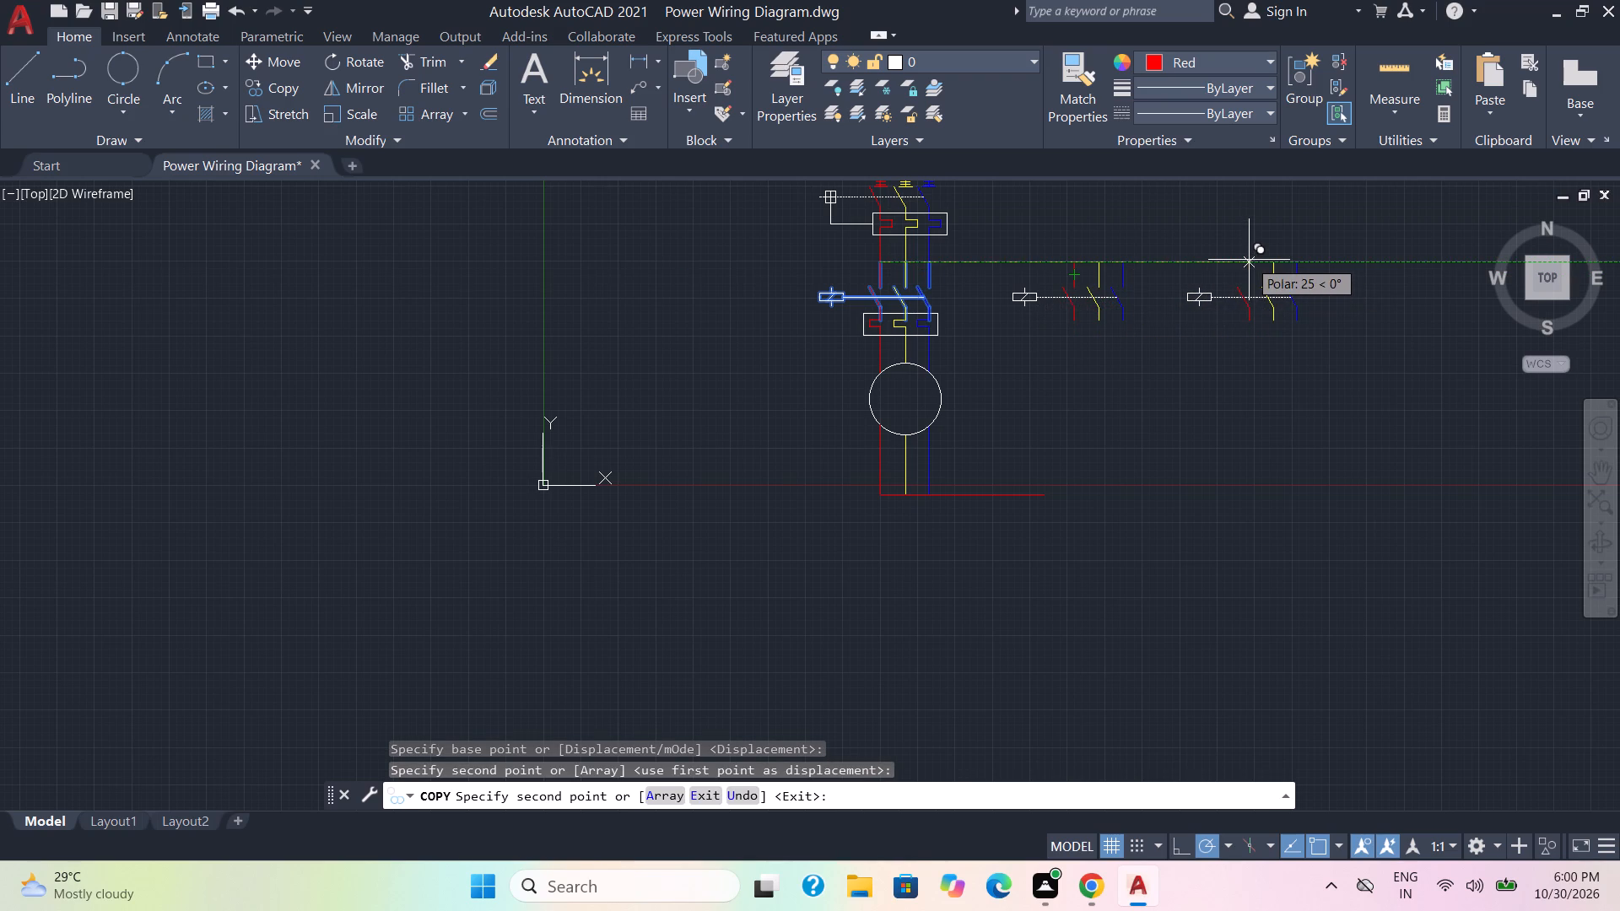
pyautogui.click(1243, 259)
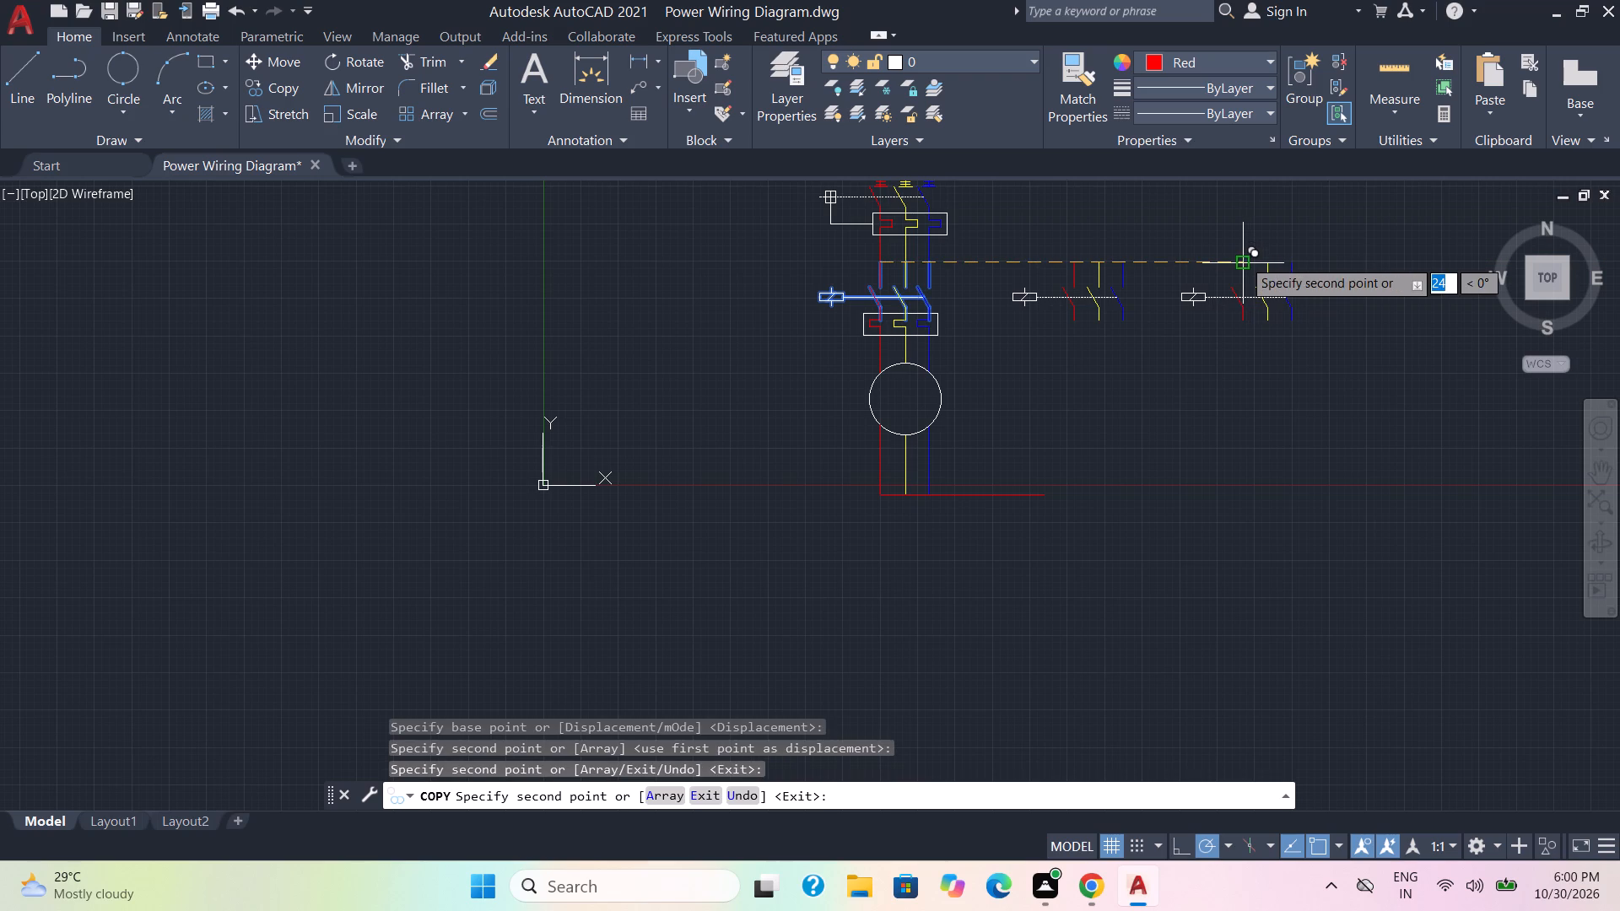
pyautogui.press('Escape')
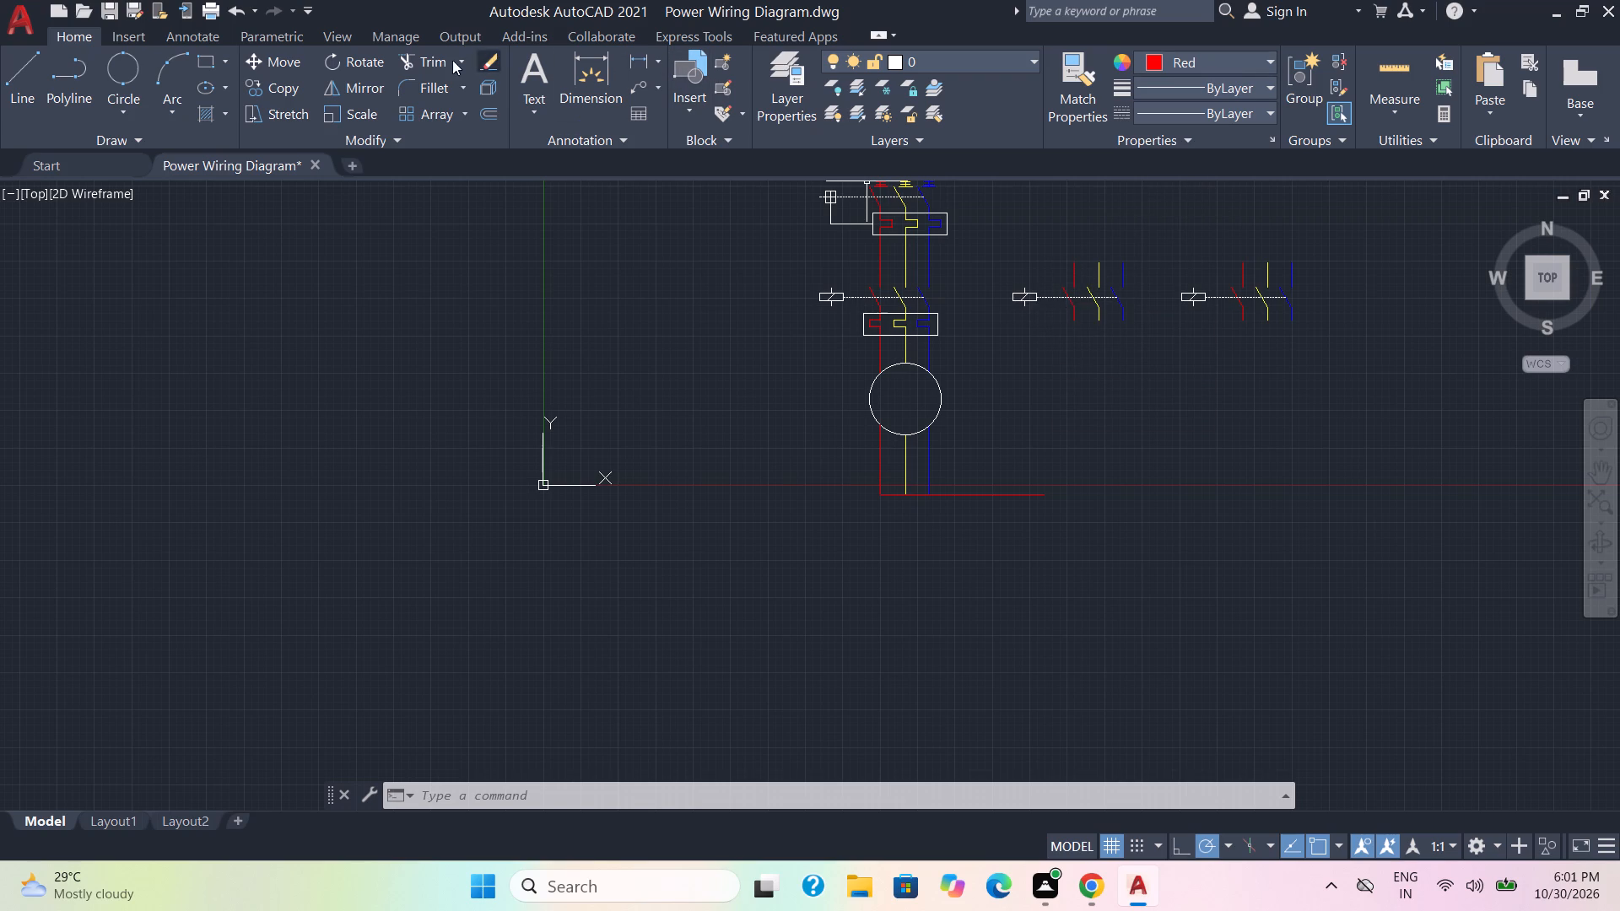
# Draw a yellow line from the main yellow phase above the lower switch, about 13 mm right and down to the first copied switch's yellow pole.
pyautogui.click(415, 61)
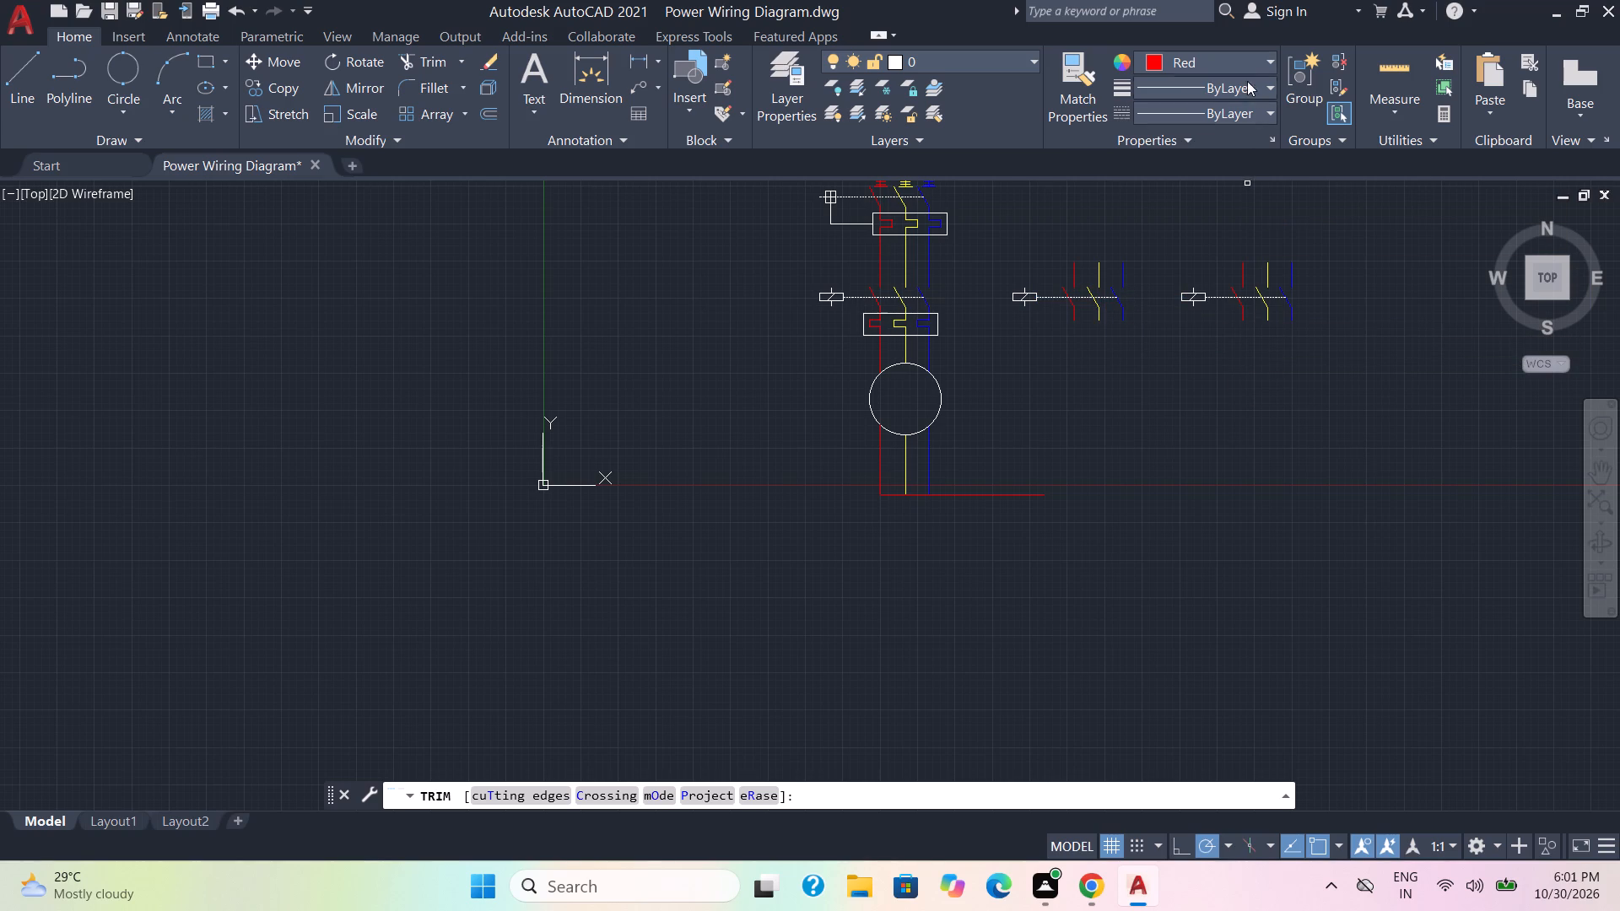
pyautogui.click(1249, 55)
pyautogui.click(1174, 280)
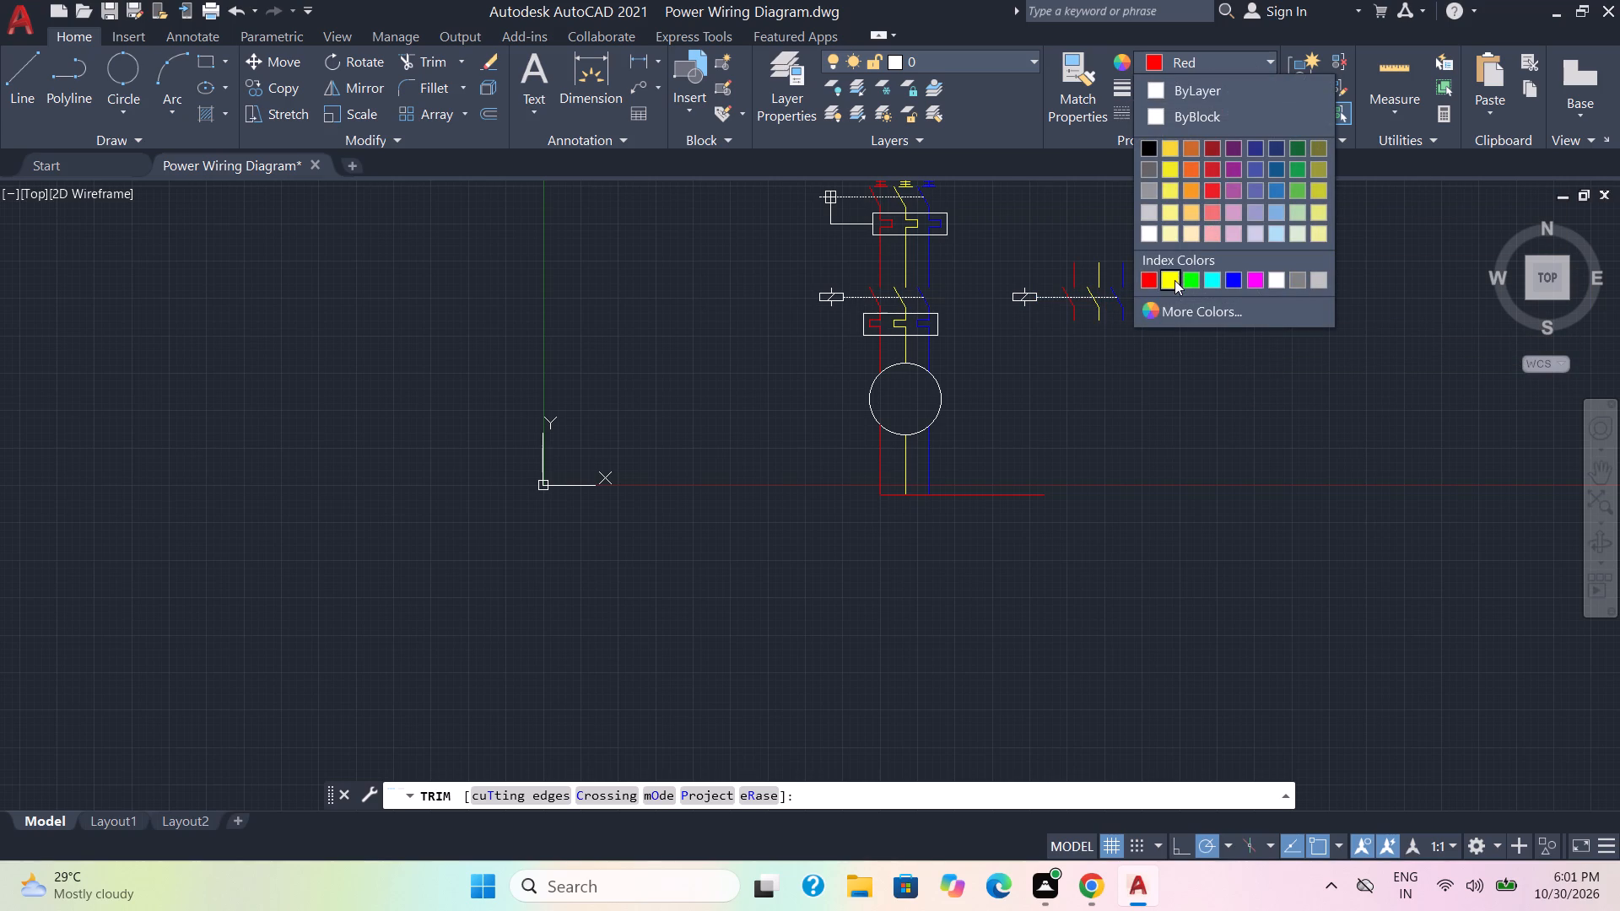
pyautogui.click(16, 94)
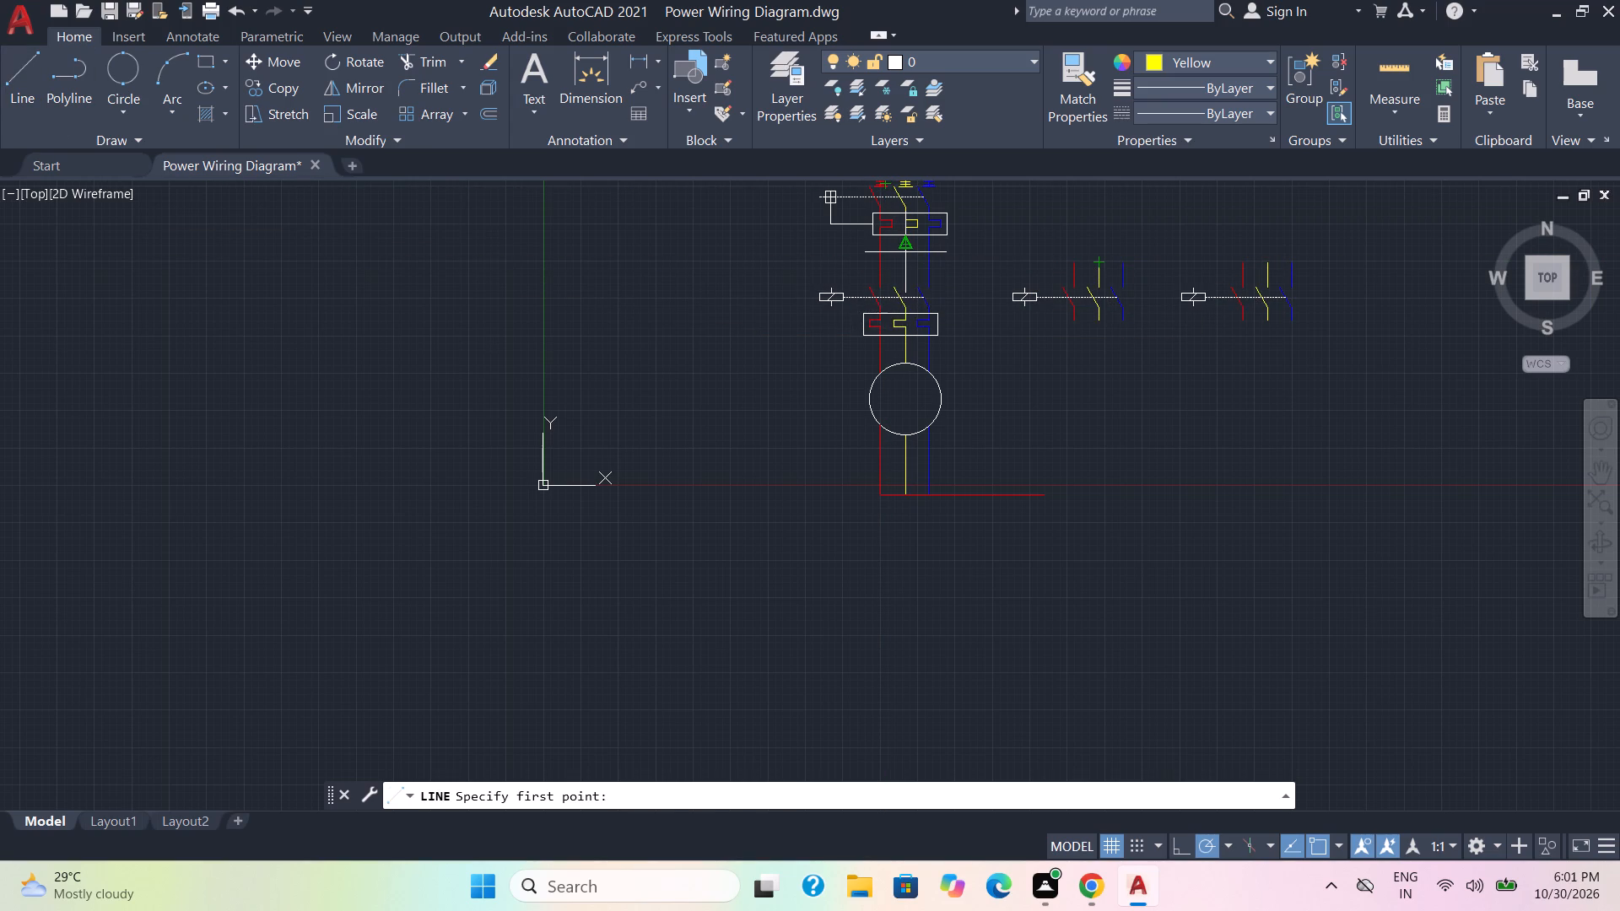
pyautogui.scroll(2, 905, 252)
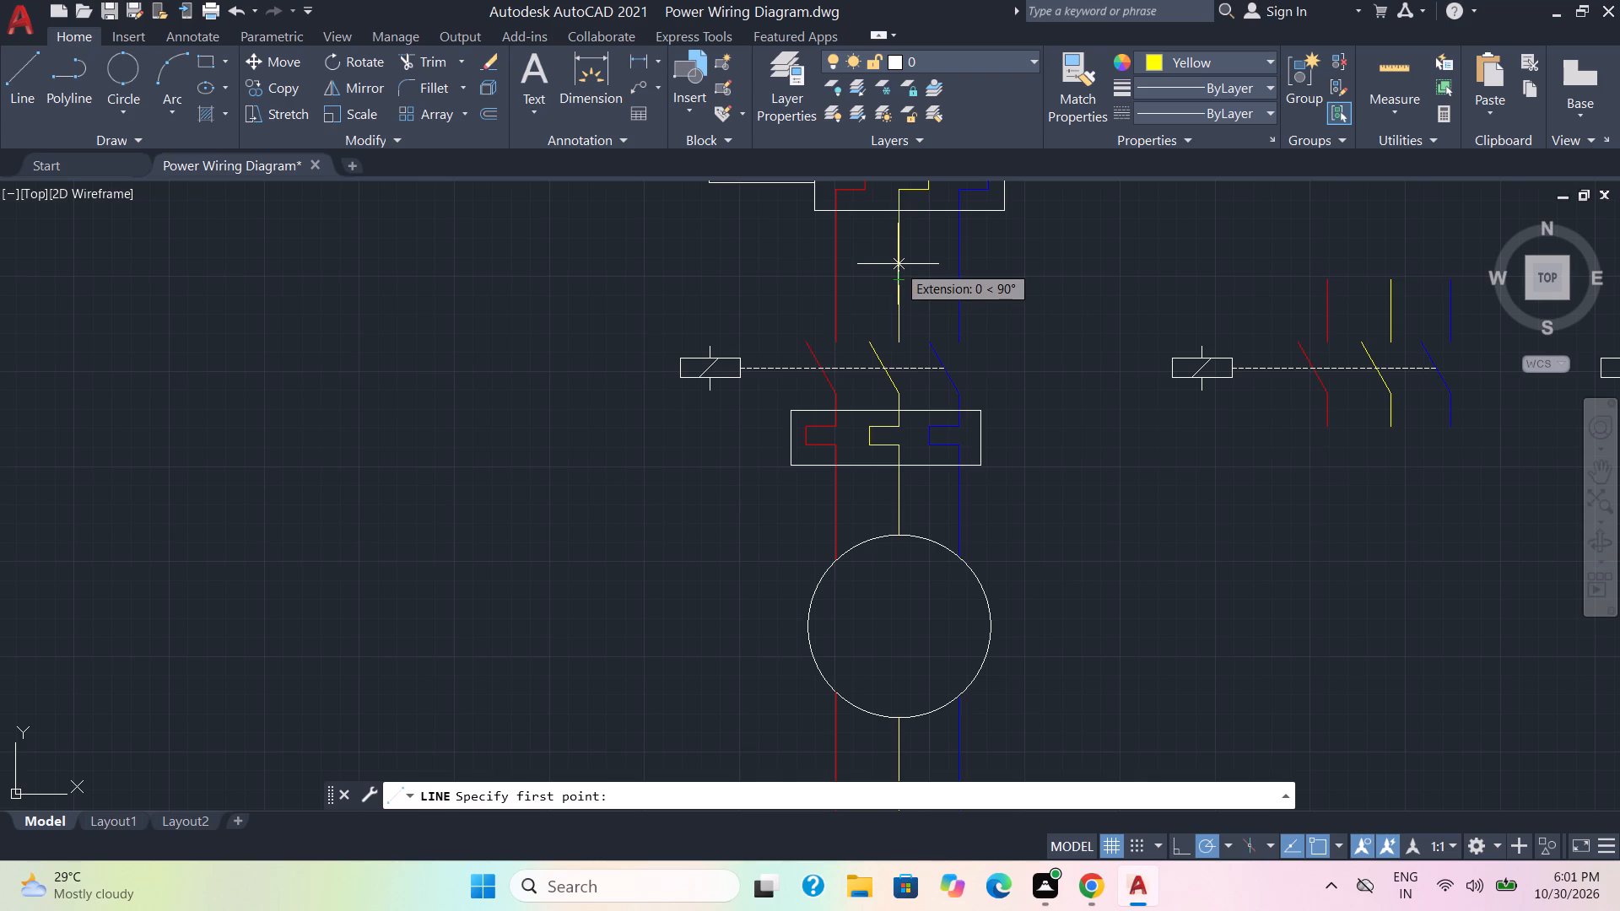
pyautogui.click(898, 264)
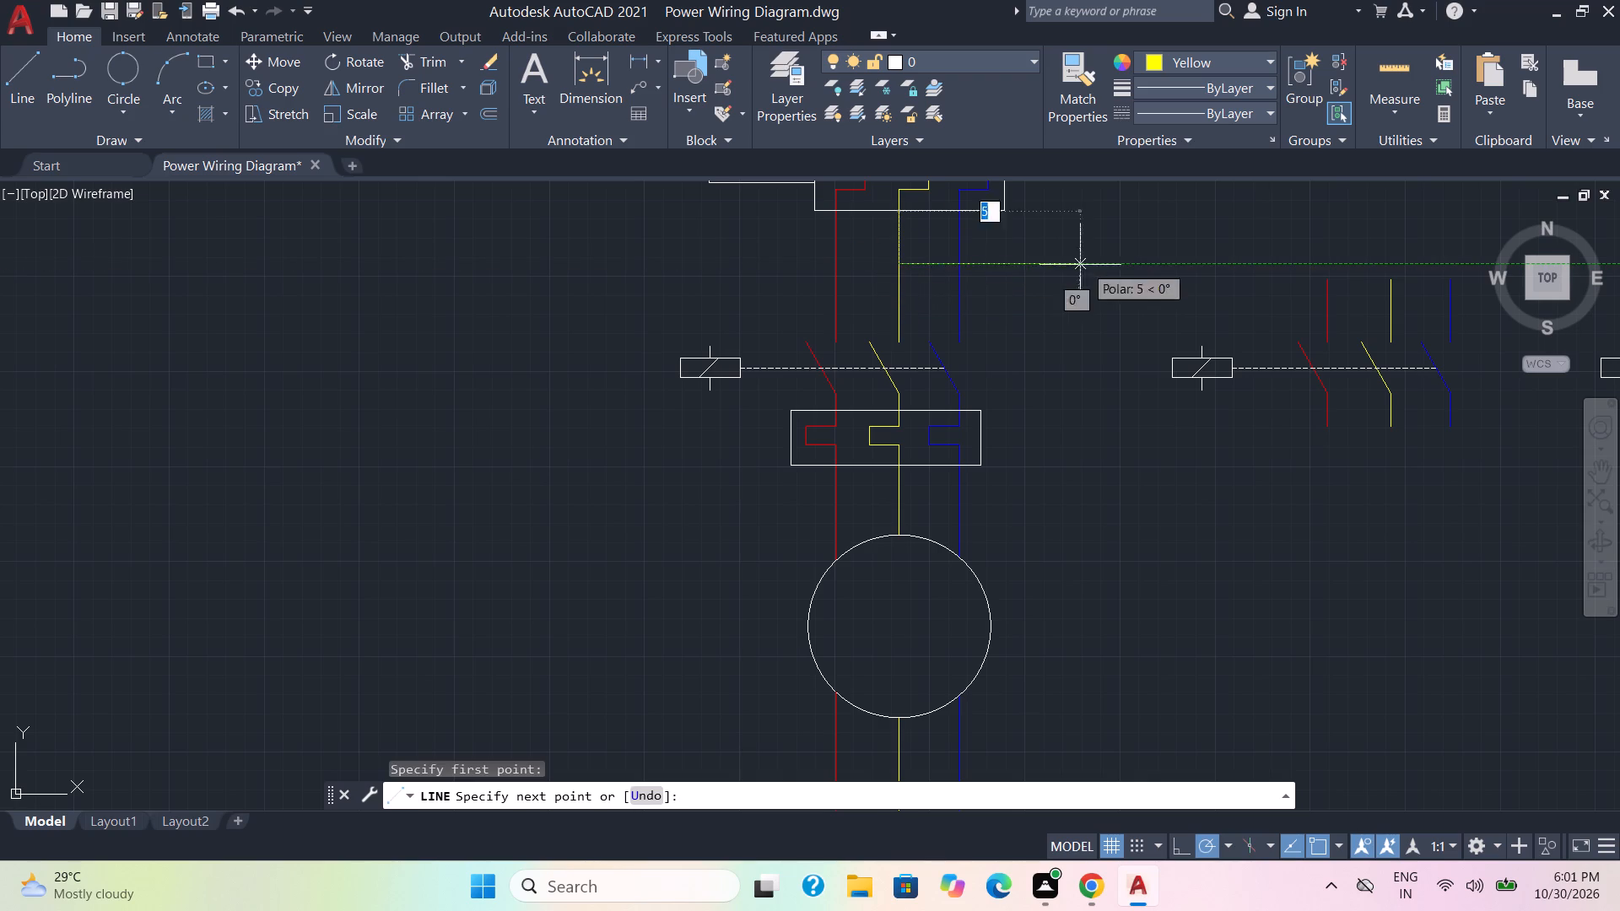
pyautogui.click(1389, 262)
pyautogui.click(1386, 280)
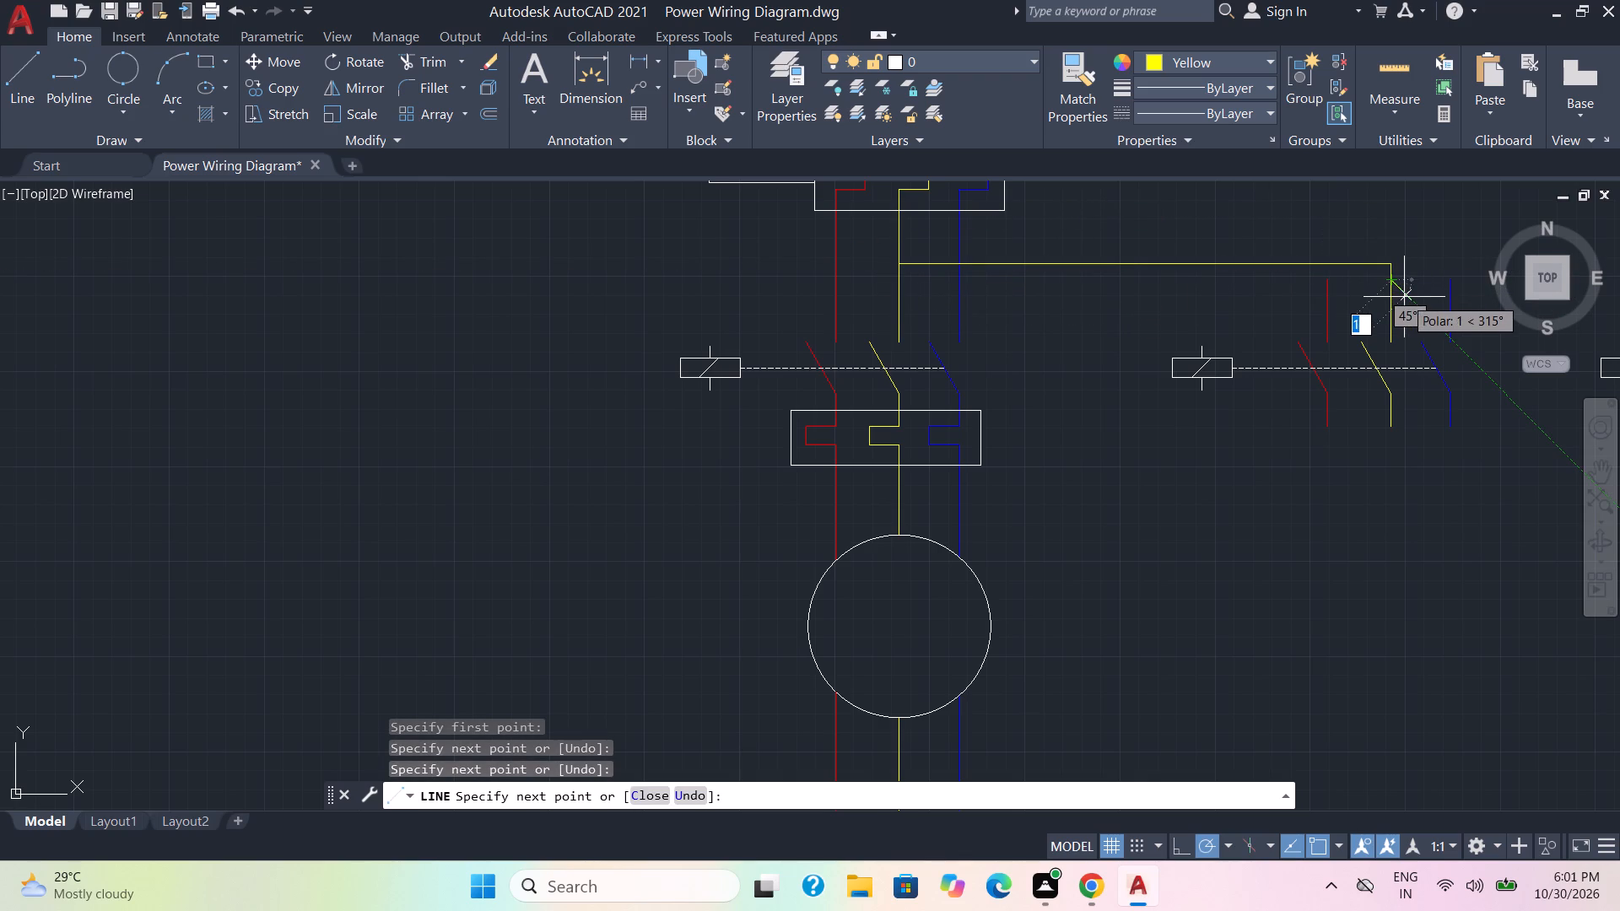
pyautogui.press('Escape')
# Draw a yellow line from the first copied switch's yellow pole about 10 mm down, then left to the main yellow line below the circle.
pyautogui.click(1214, 58)
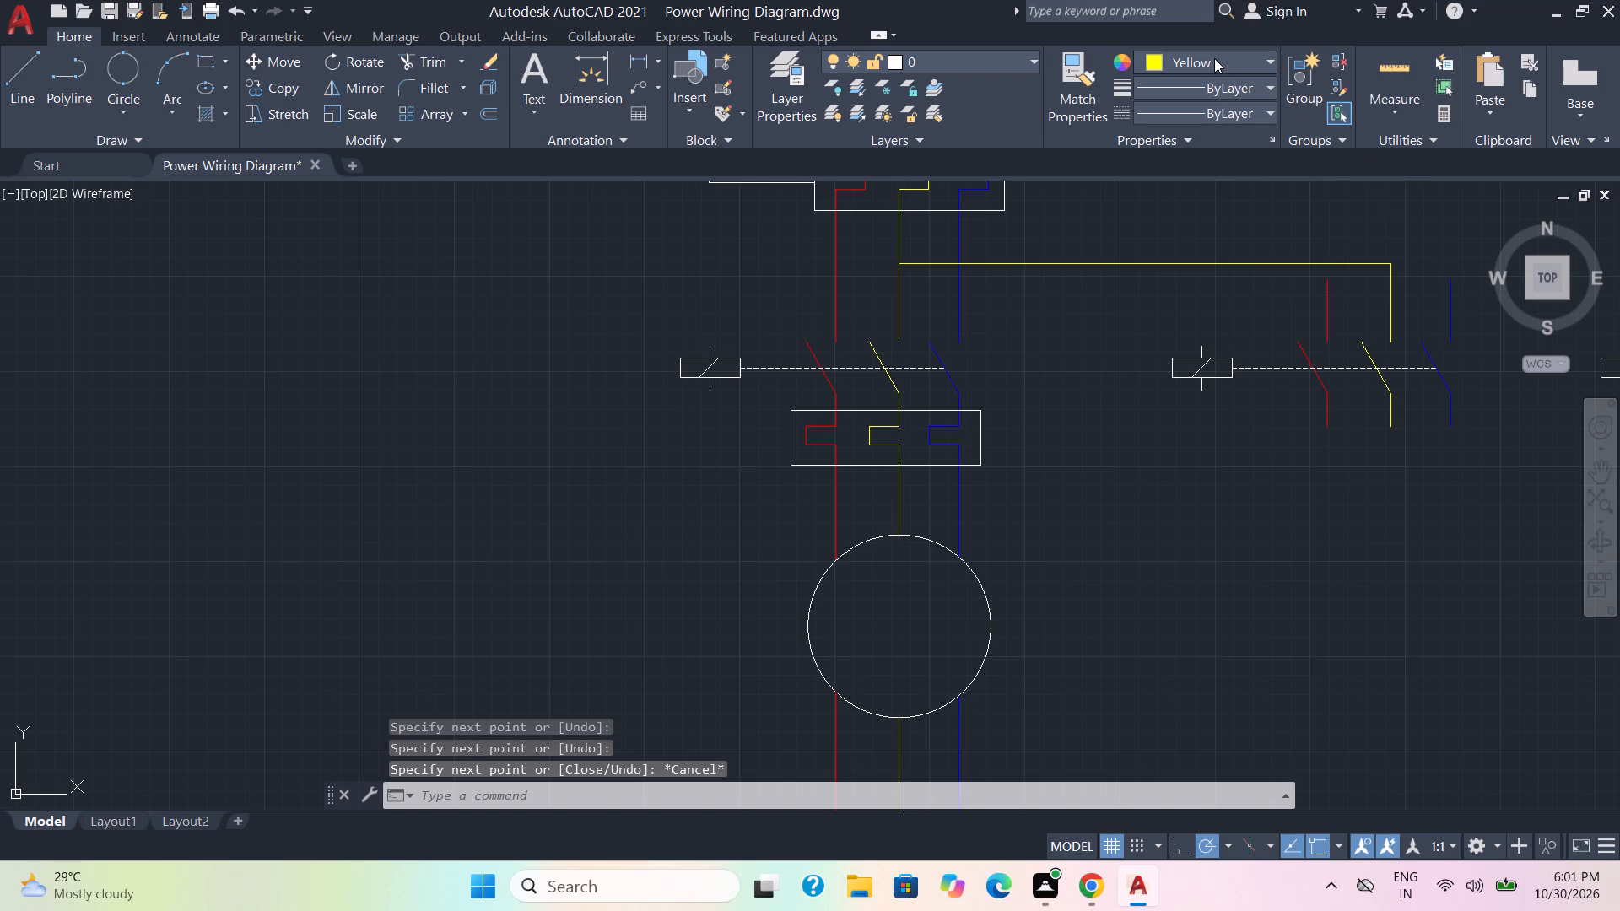
pyautogui.click(1230, 279)
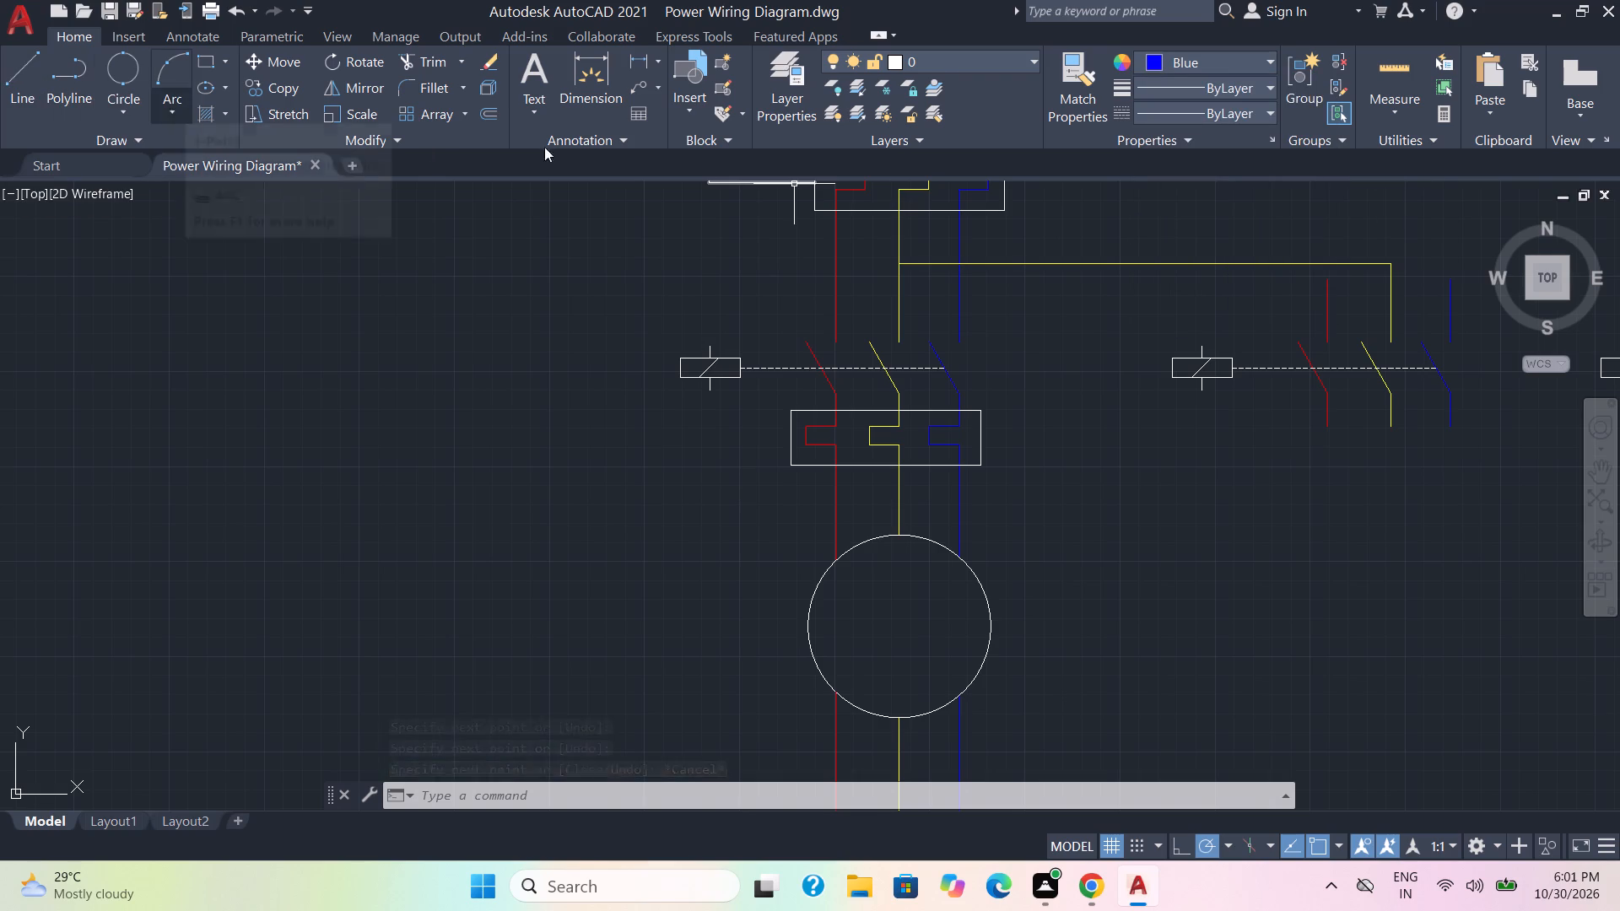
pyautogui.click(1171, 59)
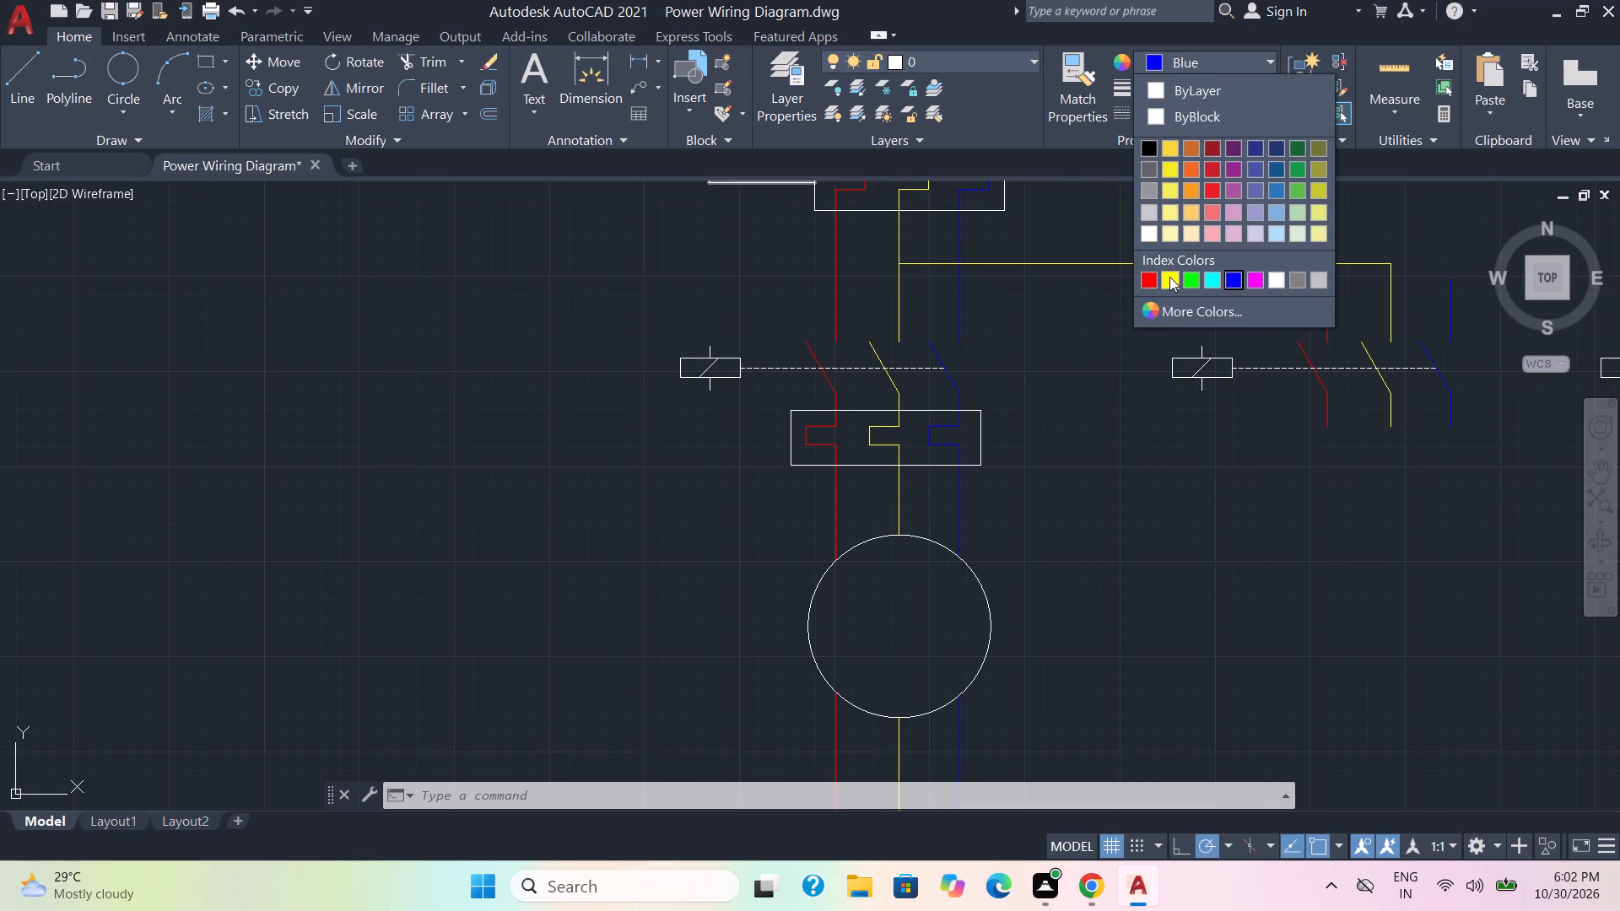
pyautogui.click(1169, 278)
pyautogui.click(12, 106)
pyautogui.scroll(-1, 1233, 622)
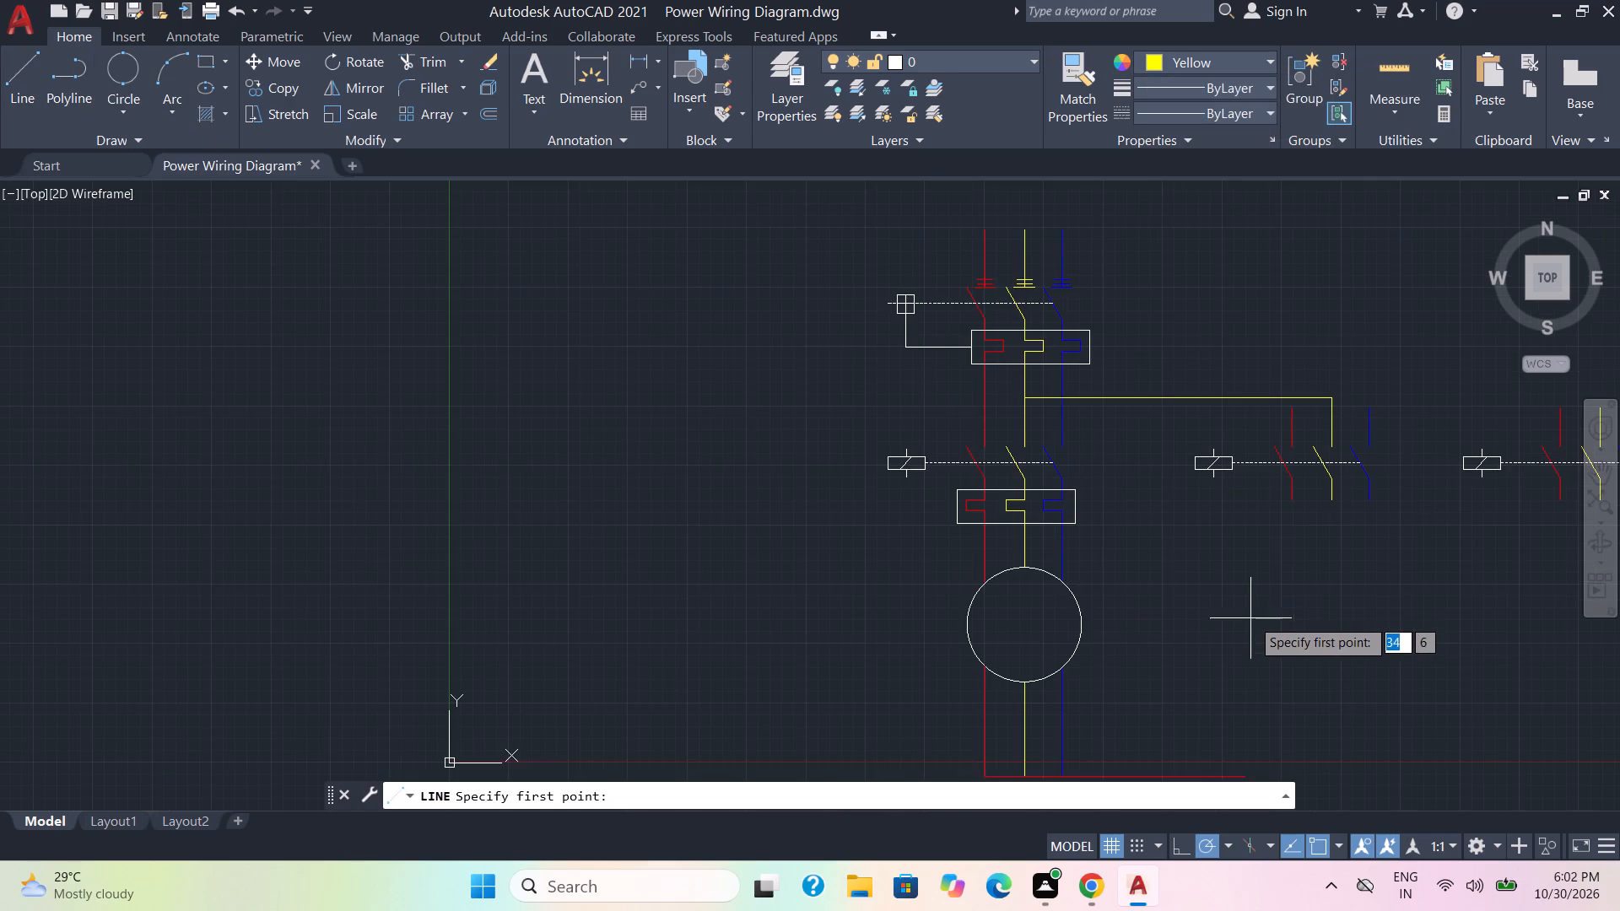
pyautogui.moveTo(1255, 610); pyautogui.dragTo(1069, 297, button='middle')
pyautogui.moveTo(1158, 274); pyautogui.dragTo(1166, 403, button='middle')
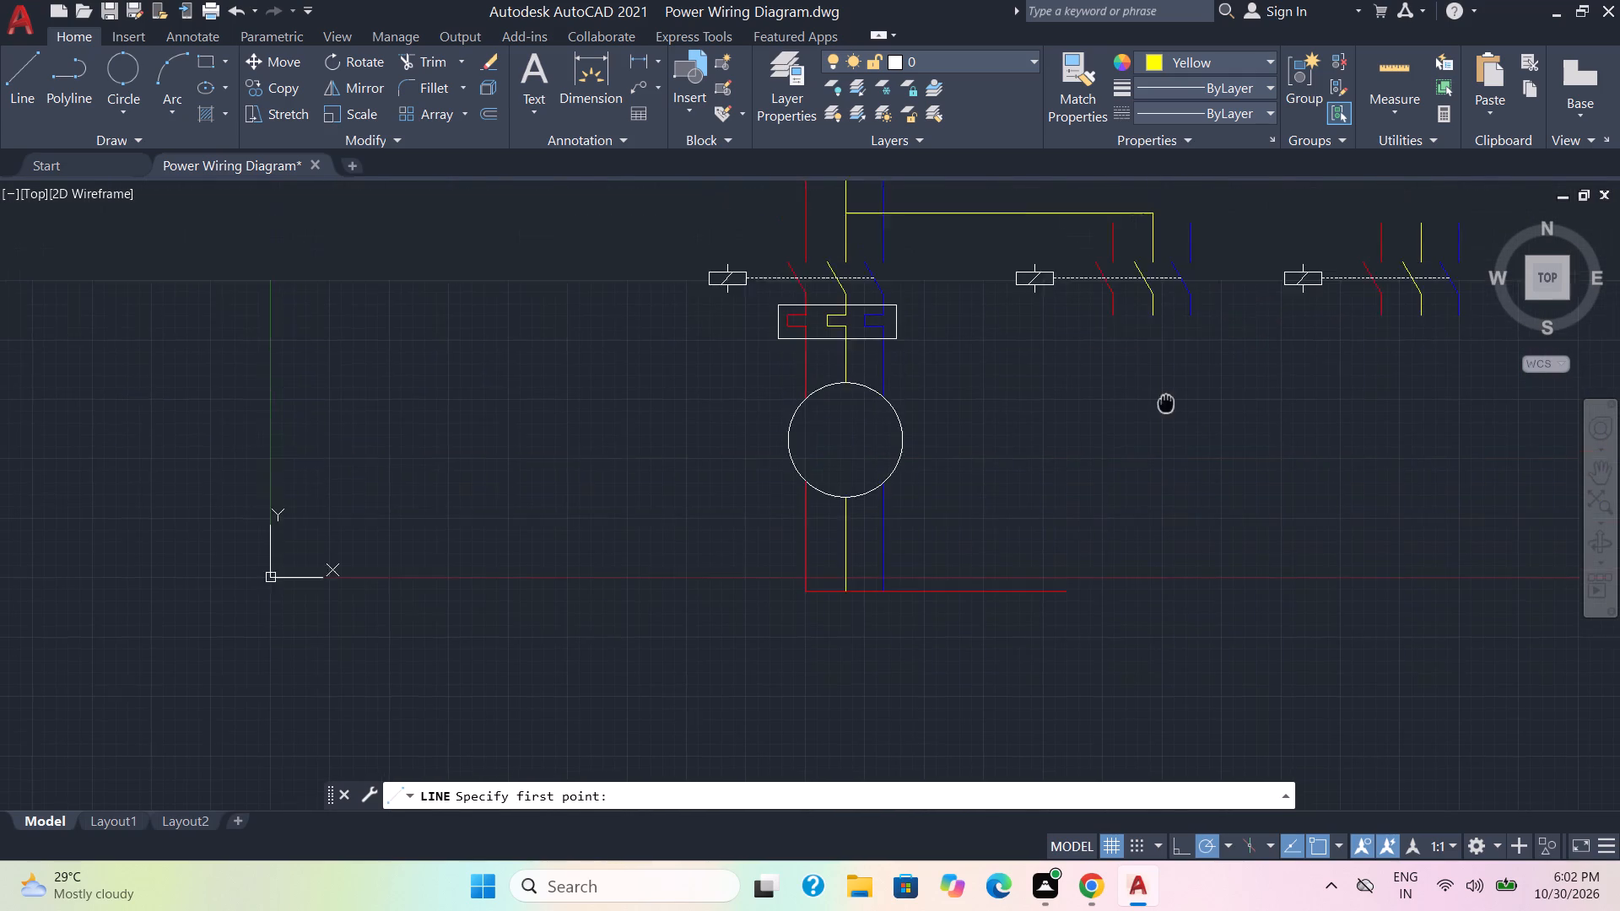
pyautogui.moveTo(1166, 403); pyautogui.dragTo(1178, 476, button='middle')
pyautogui.moveTo(1166, 391); pyautogui.dragTo(1166, 402)
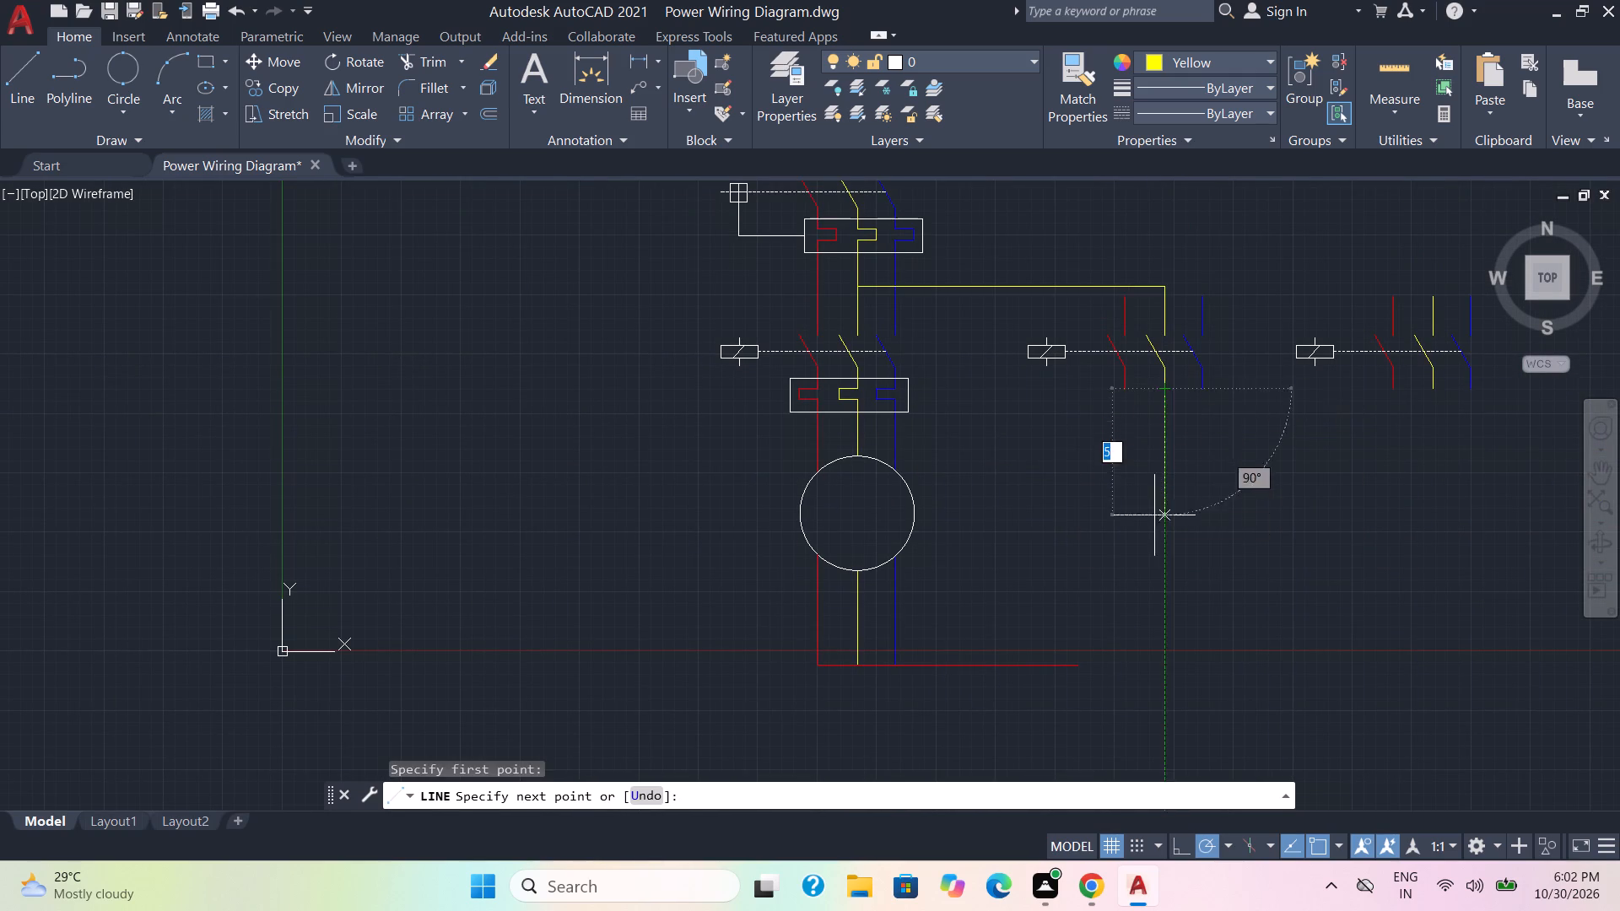
pyautogui.click(1160, 635)
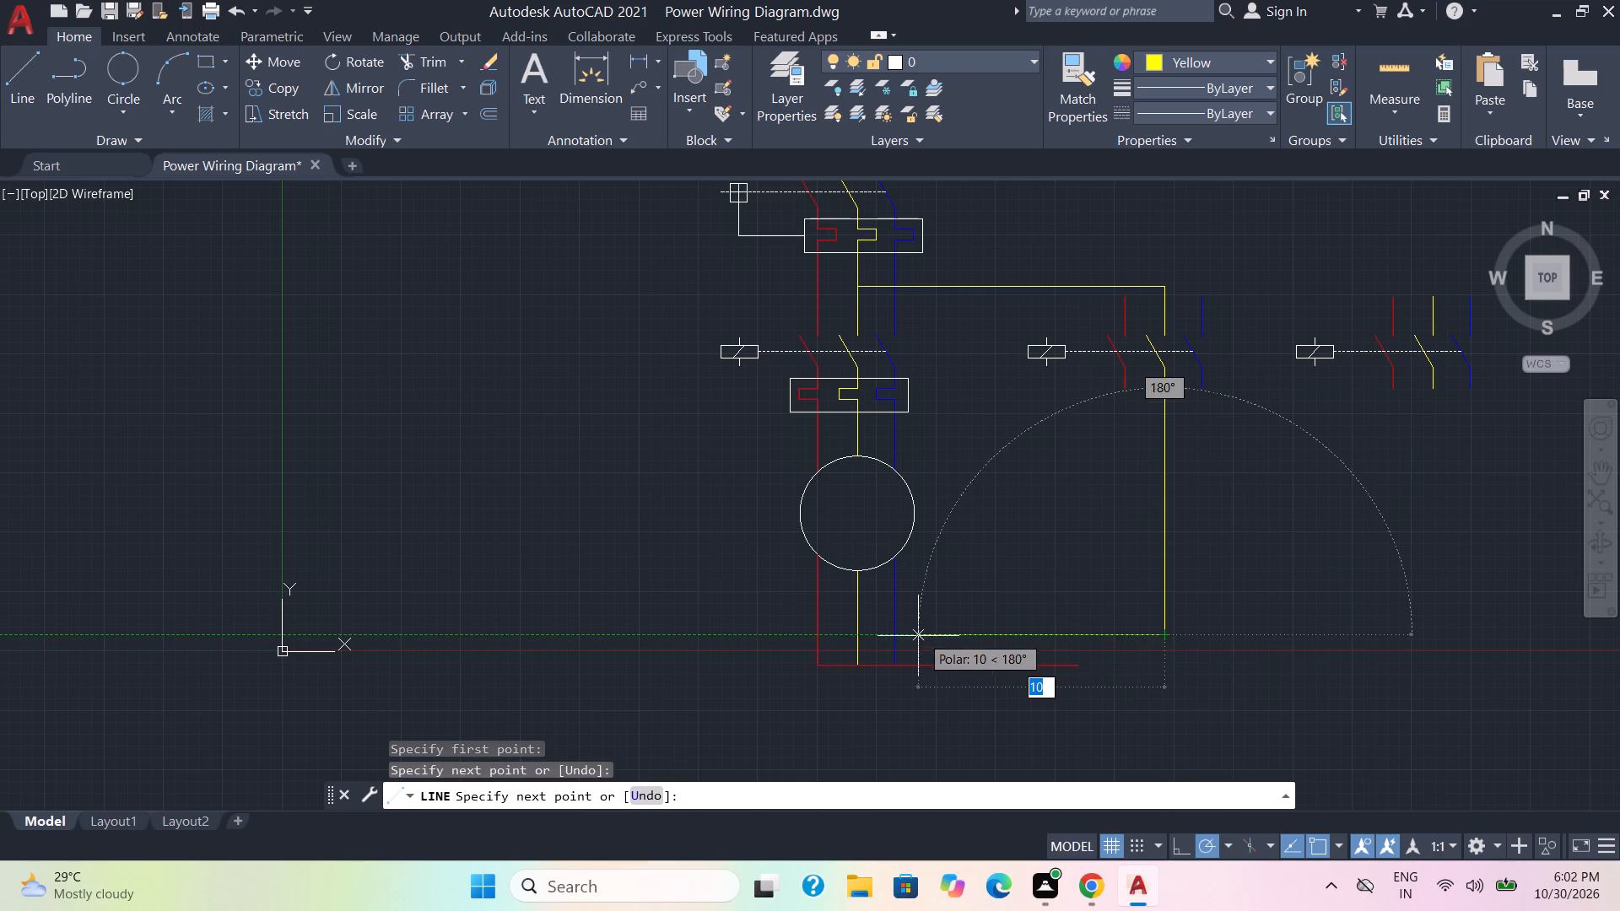
pyautogui.click(856, 640)
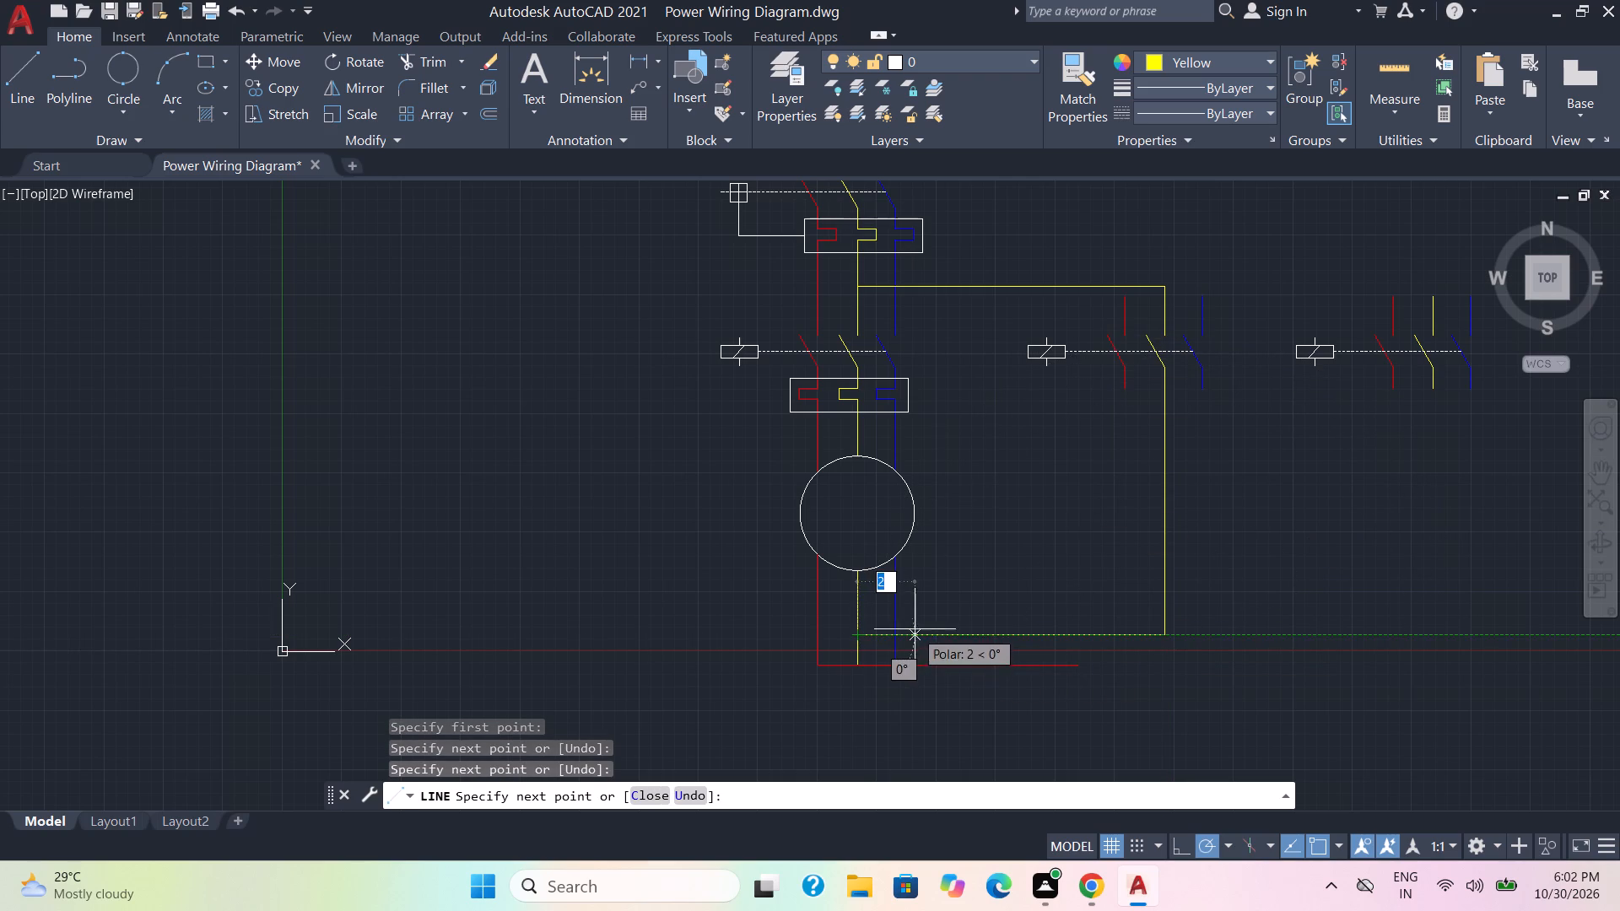
pyautogui.press('Escape')
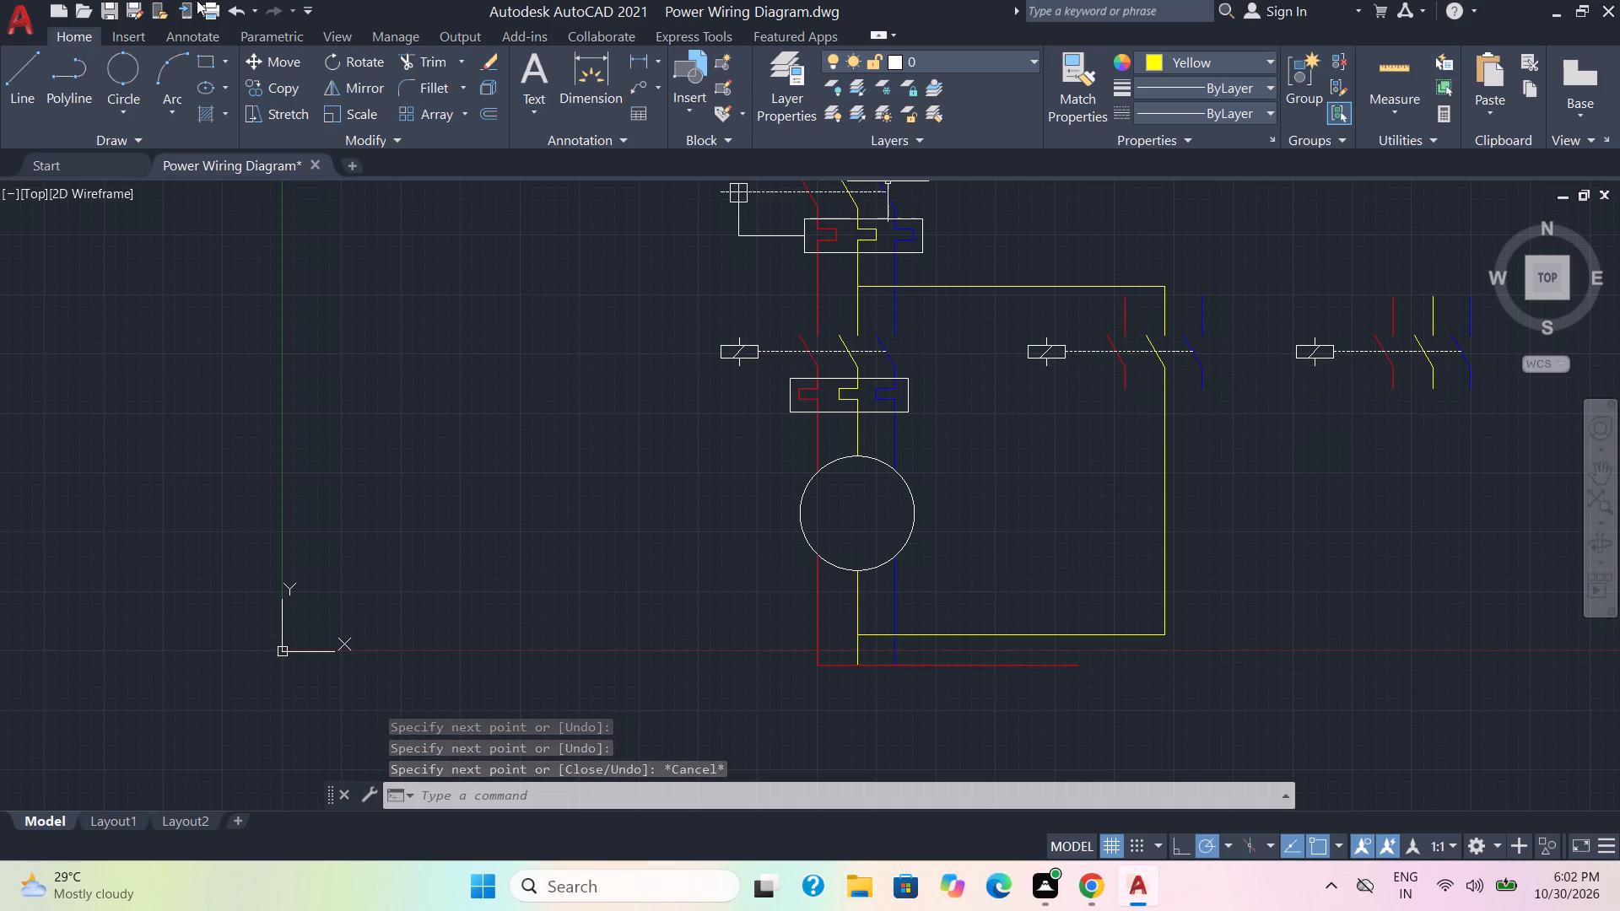
# Draw a yellow line from the second copied switch's yellow pole about 3 mm down, then about 11 mm left to the first copy's yellow line.
pyautogui.click(9, 91)
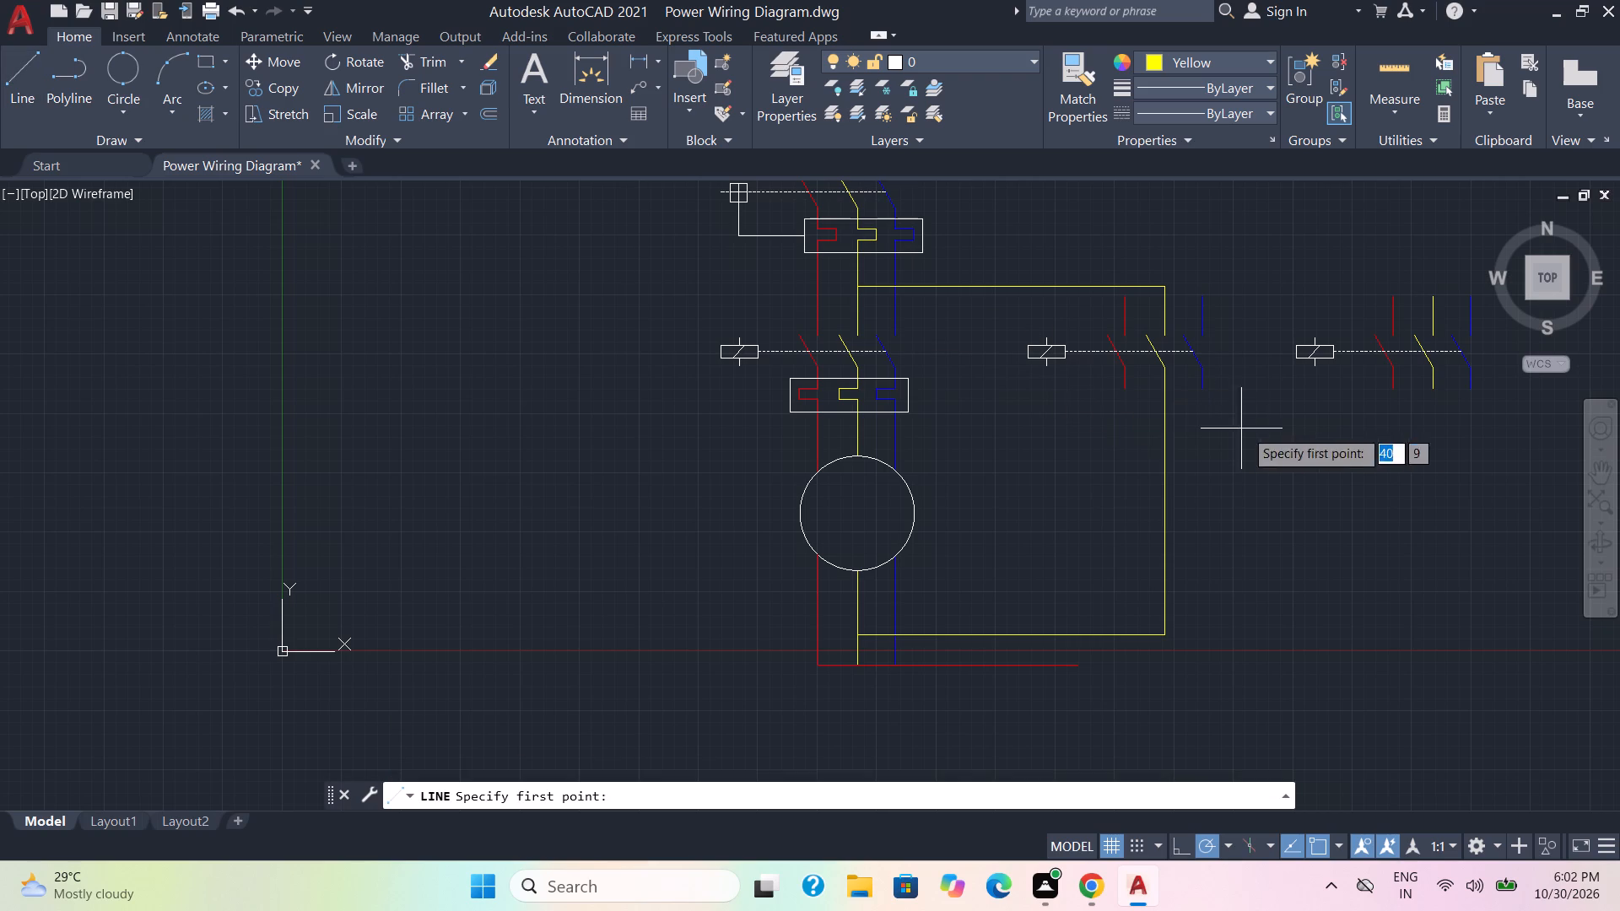
pyautogui.click(1432, 392)
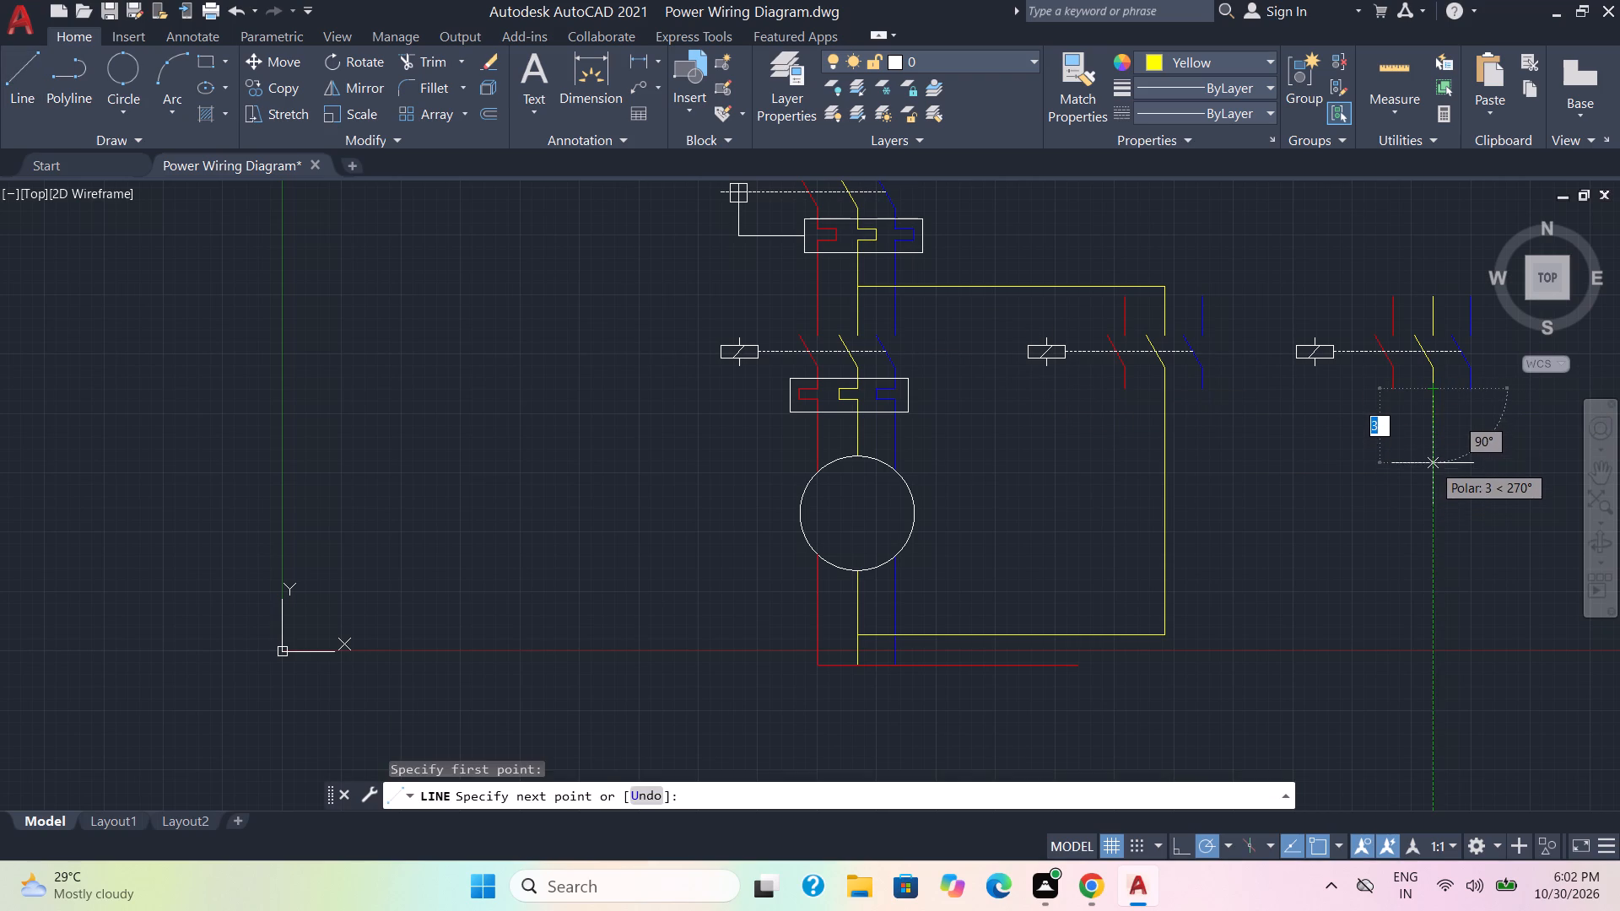
pyautogui.click(1433, 460)
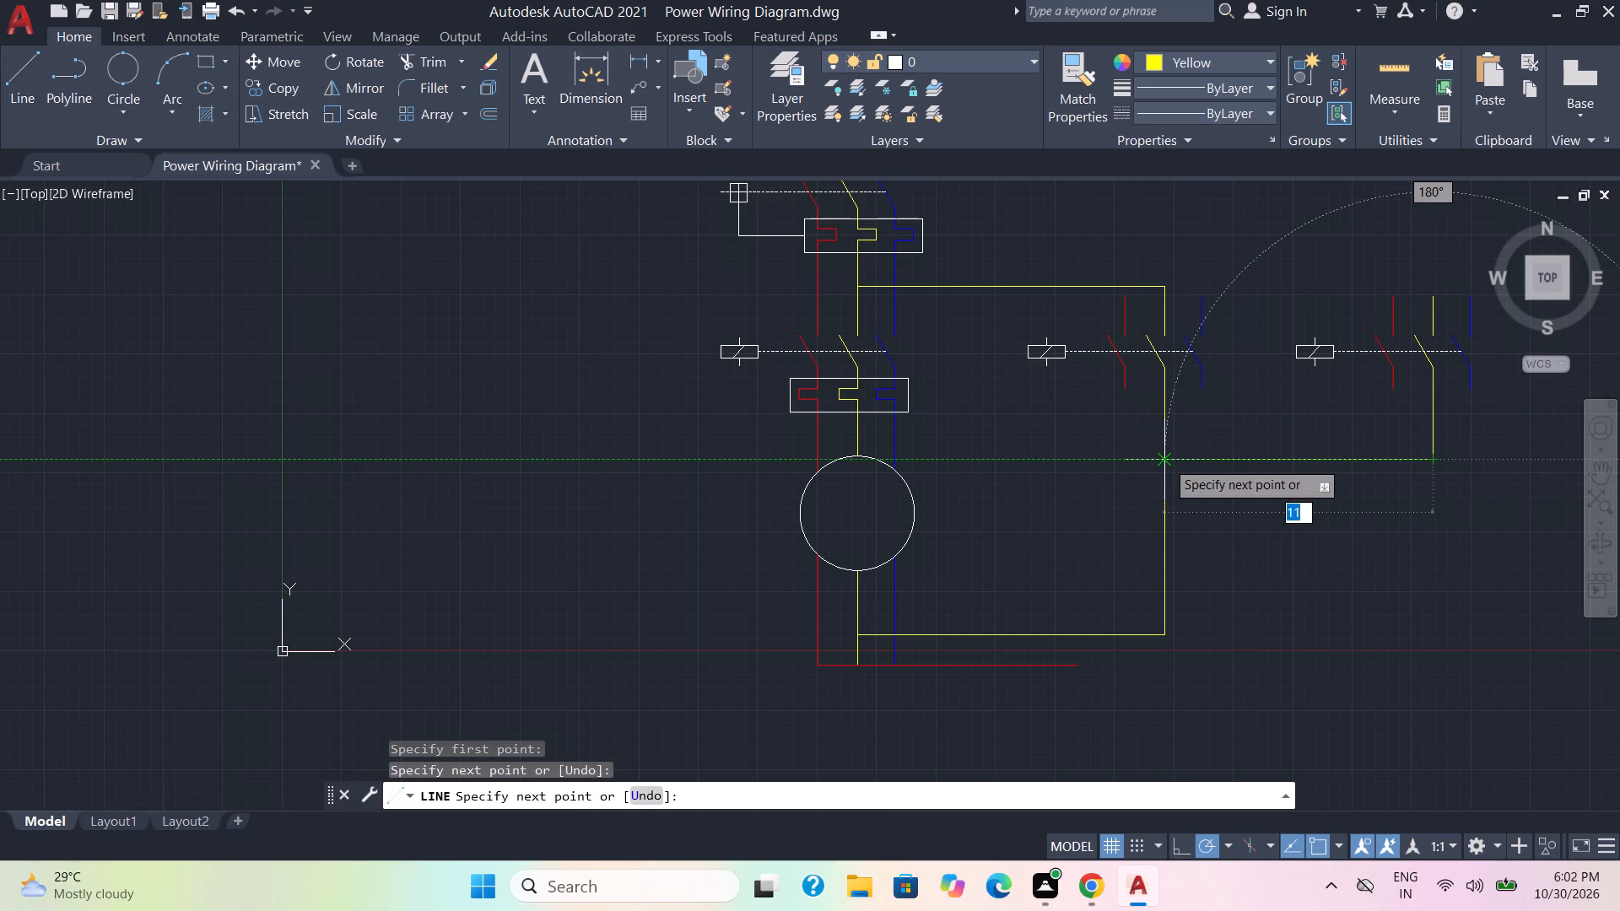
pyautogui.click(1167, 459)
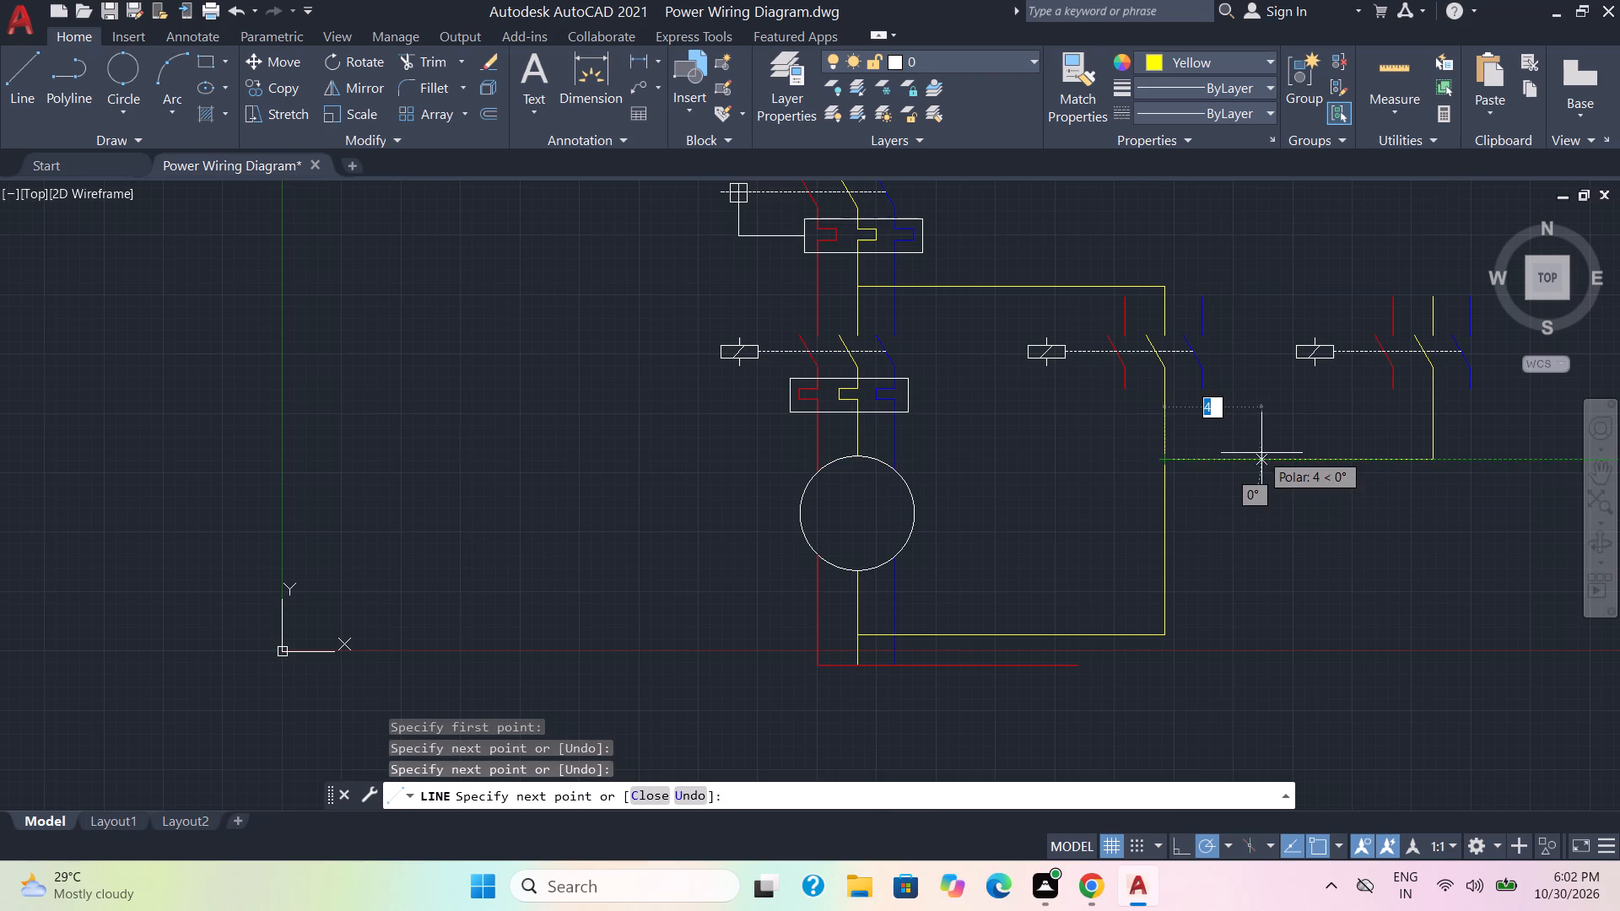
pyautogui.press('Escape')
# Trim the yellow and blue line ends that extend below the lower yellow horizontal line.
pyautogui.click(421, 56)
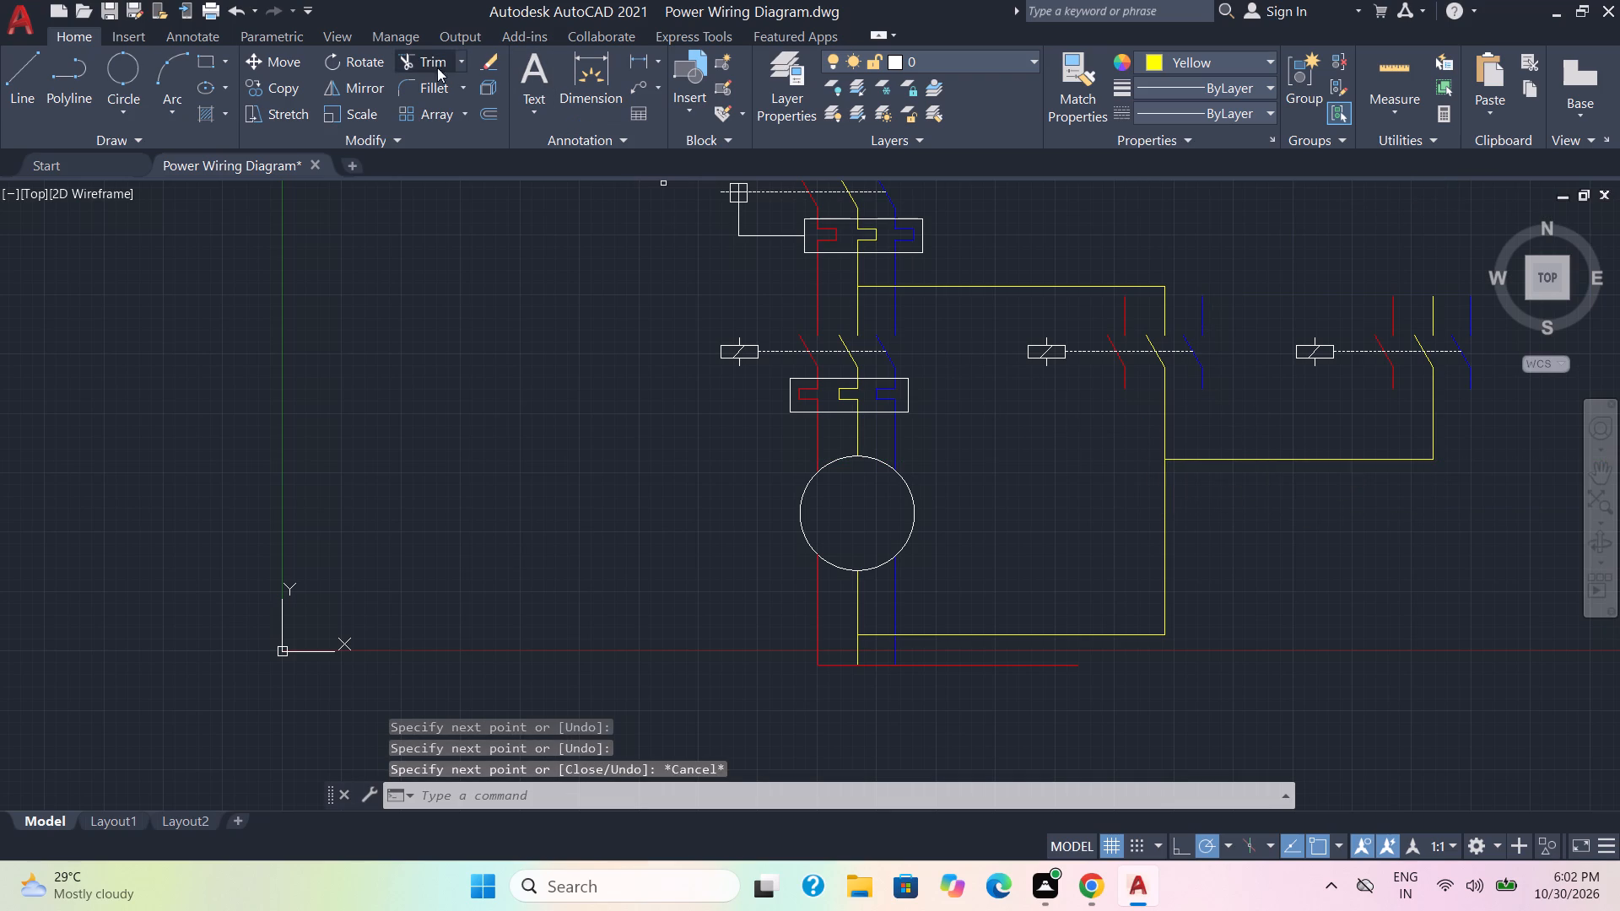
pyautogui.click(860, 651)
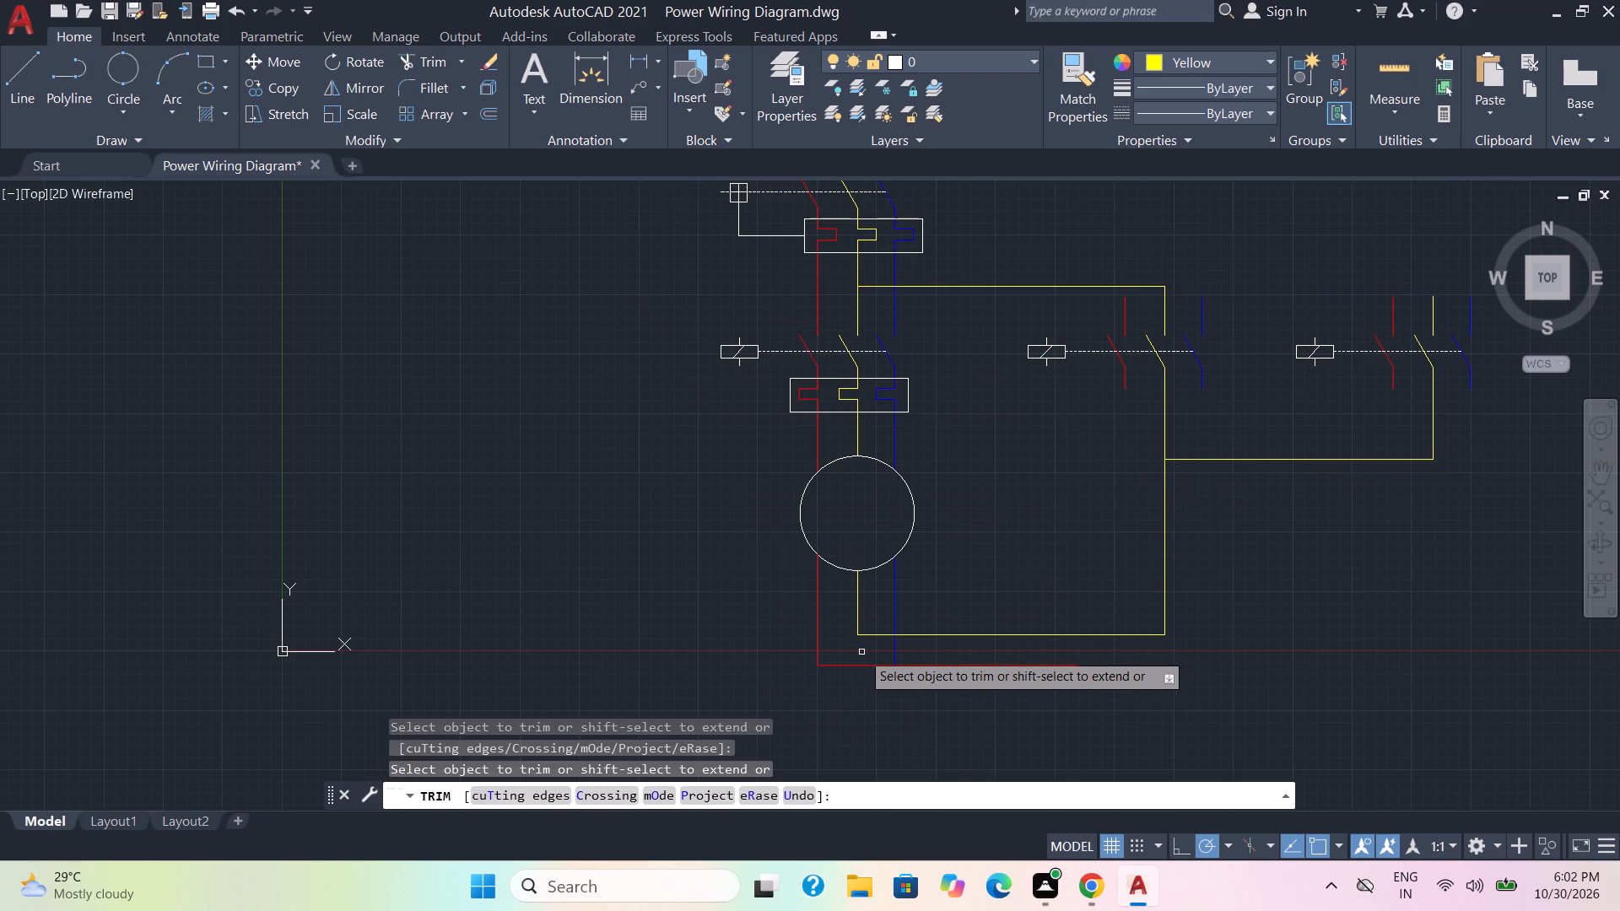
pyautogui.click(894, 651)
pyautogui.press('Escape')
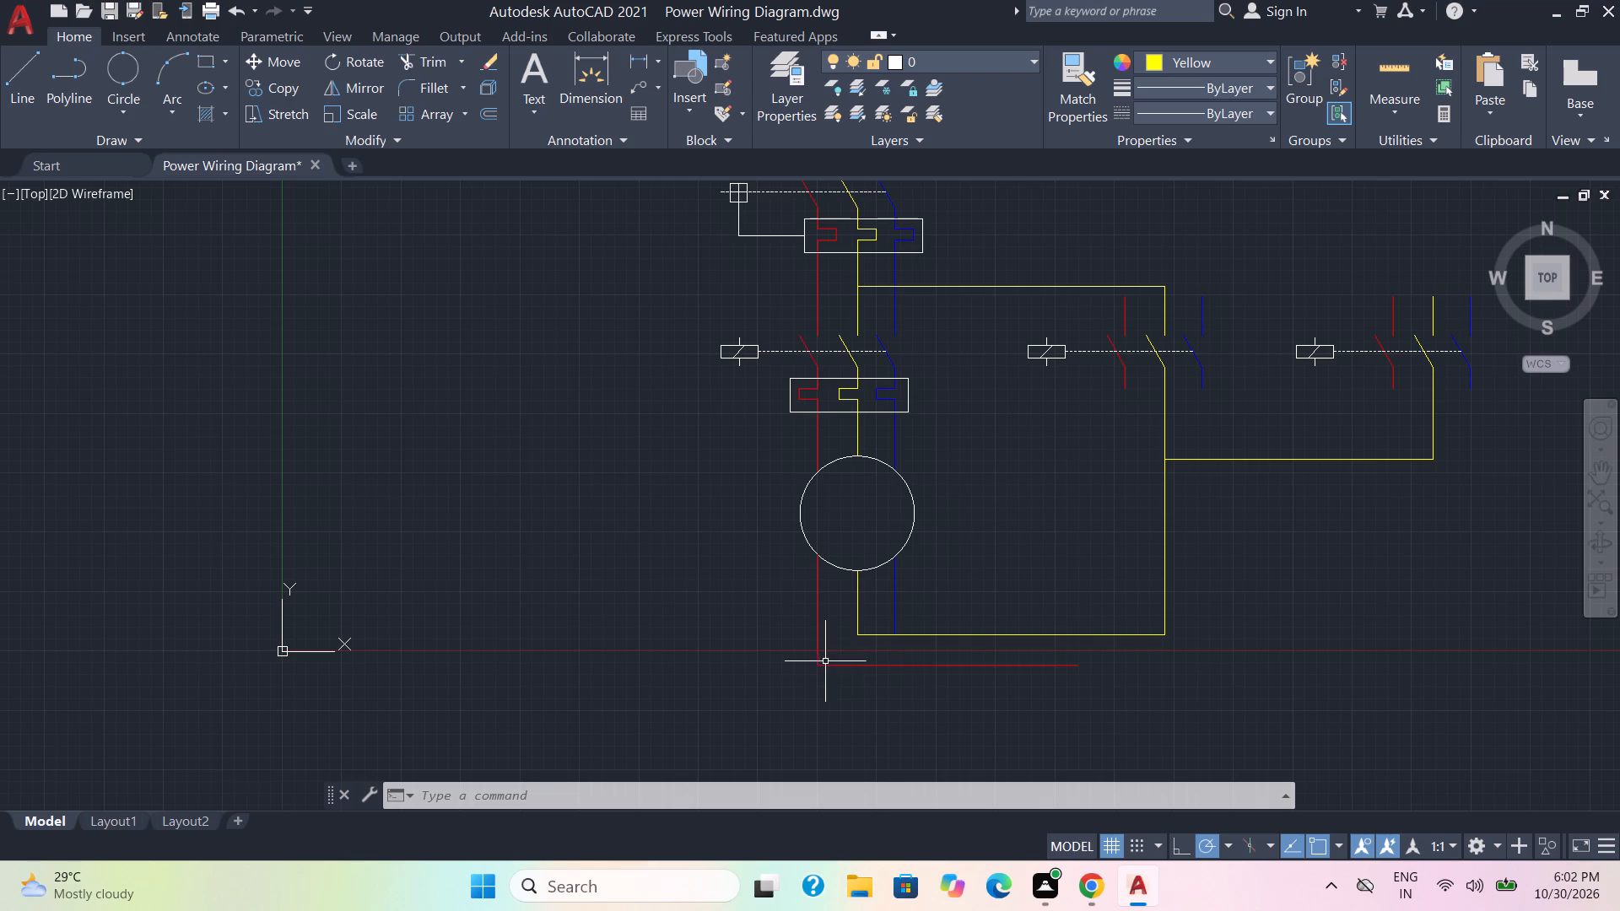
# Recolour the red vertical line below the circle and its connected lower horizontal line to blue.
pyautogui.click(867, 697)
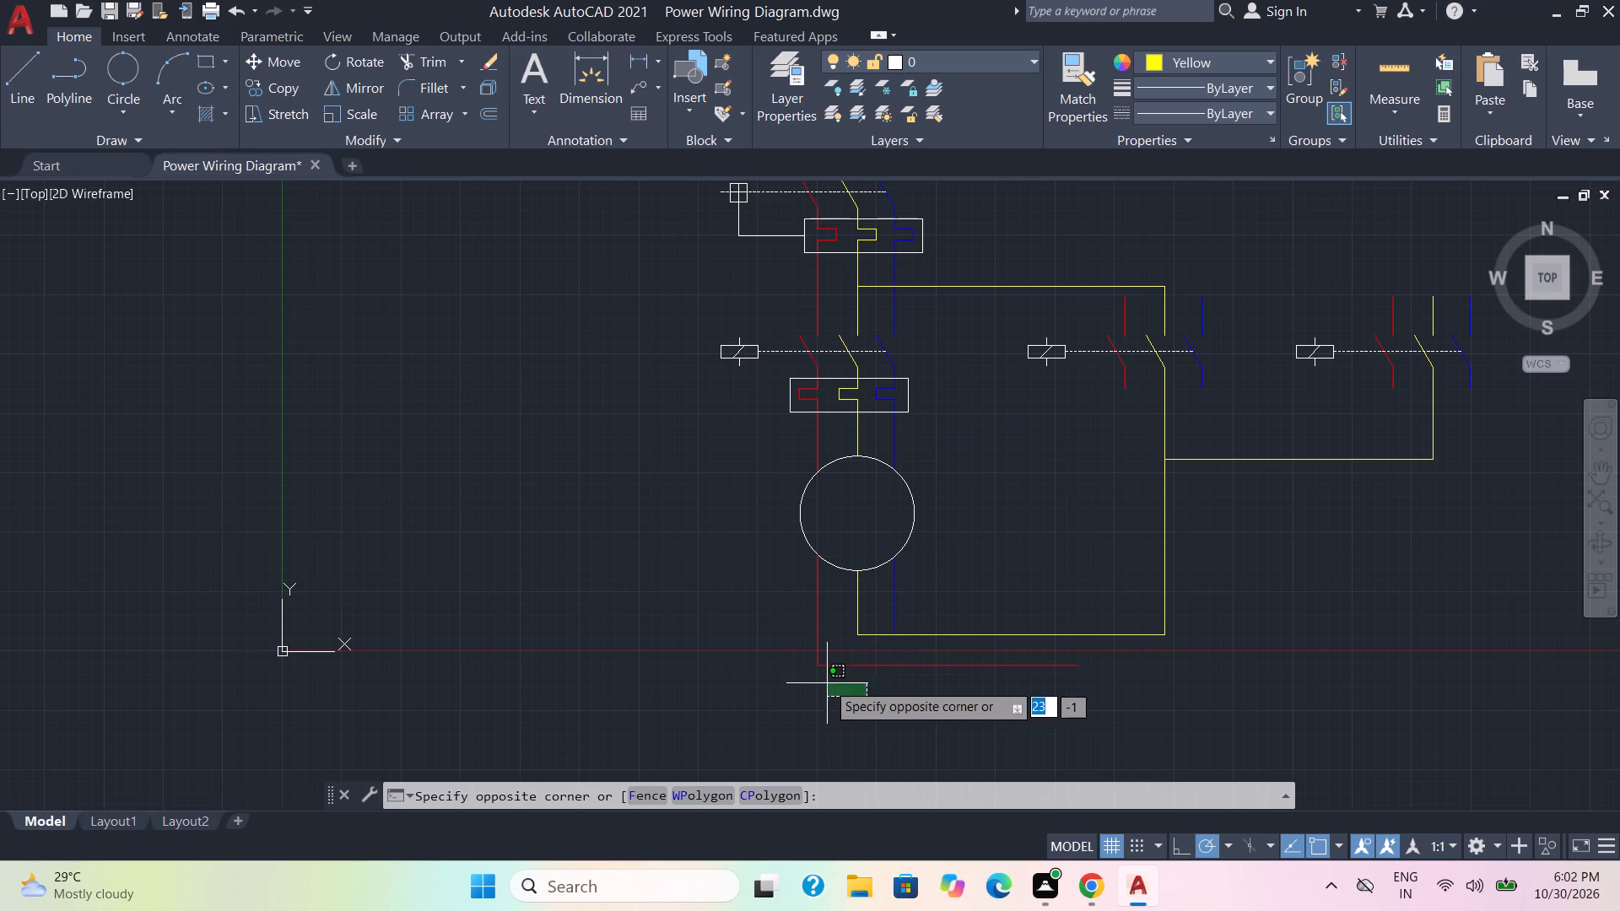
pyautogui.click(777, 644)
pyautogui.click(1210, 62)
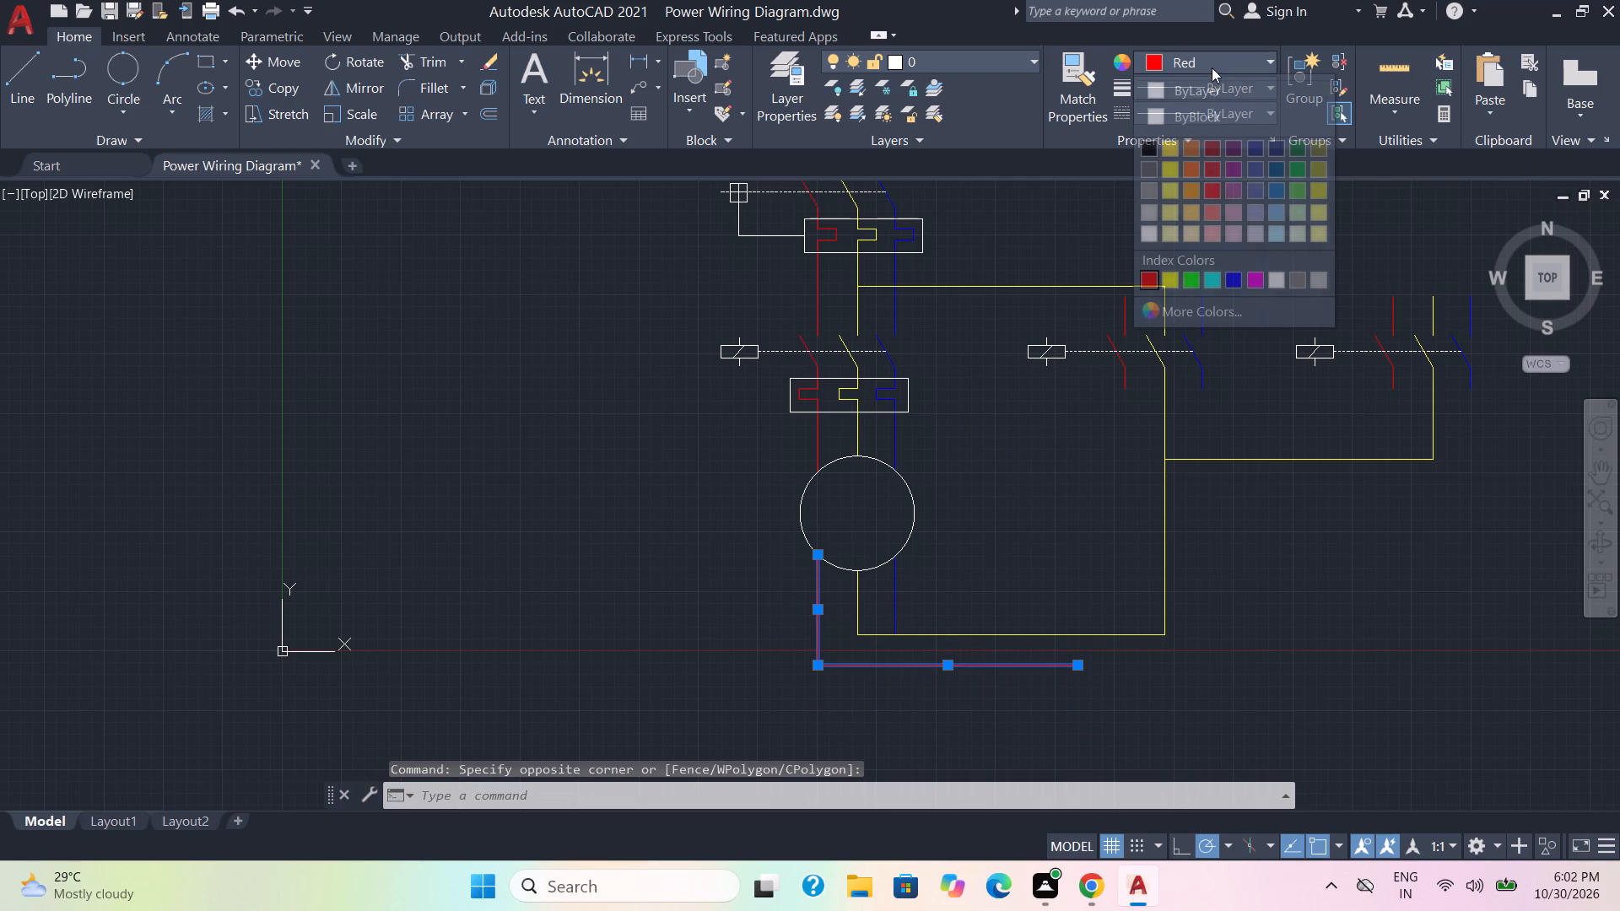
pyautogui.click(1234, 284)
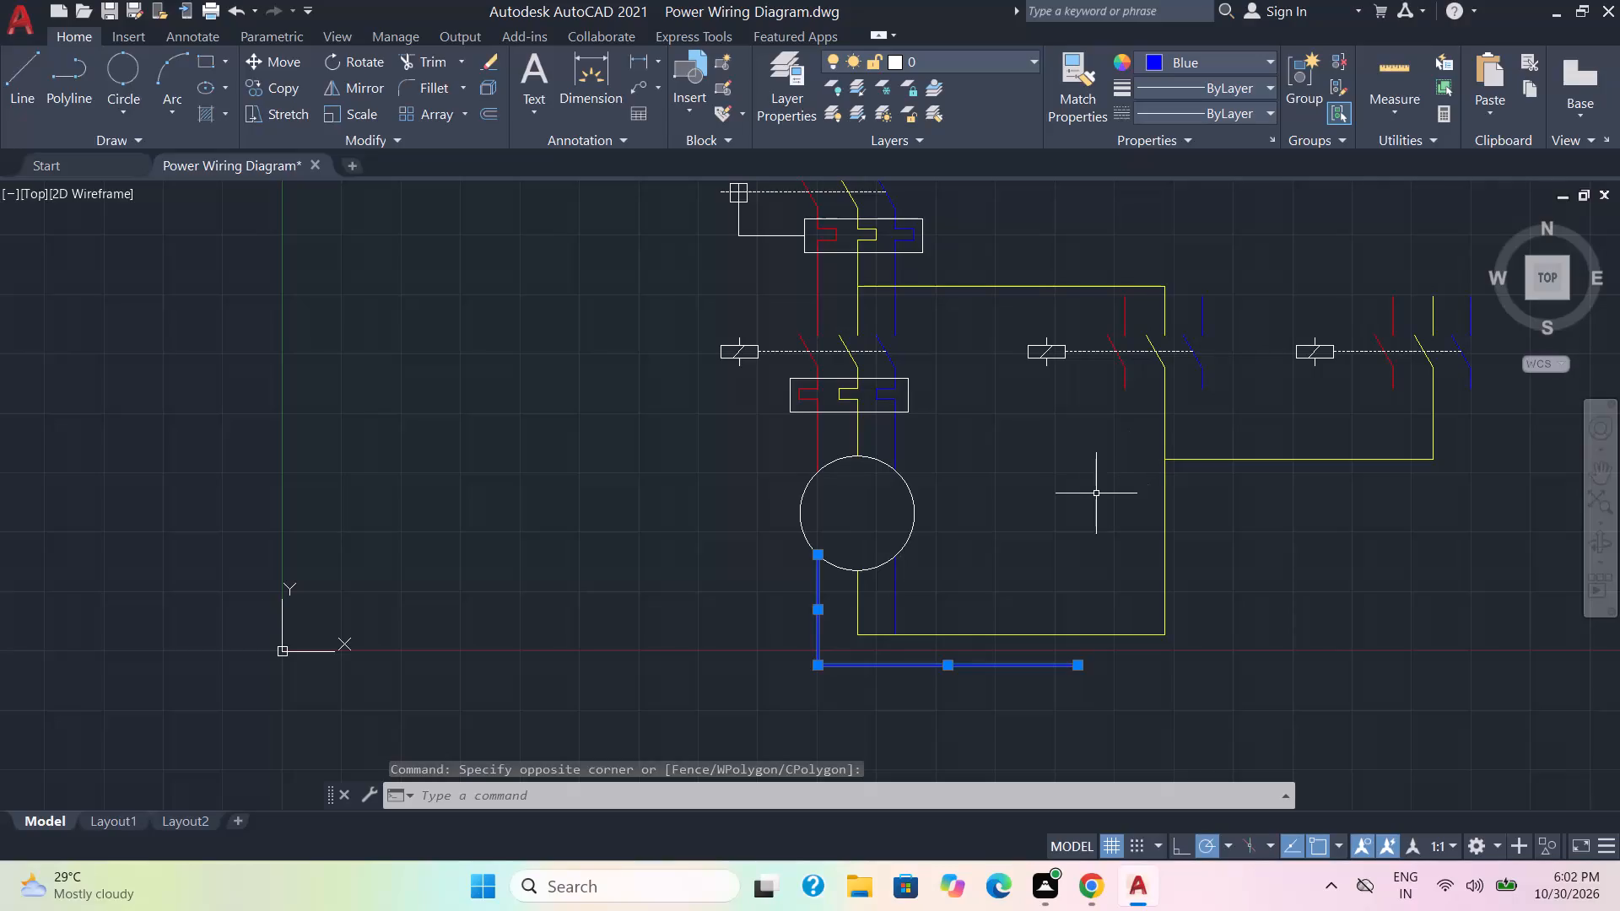
pyautogui.press('Escape')
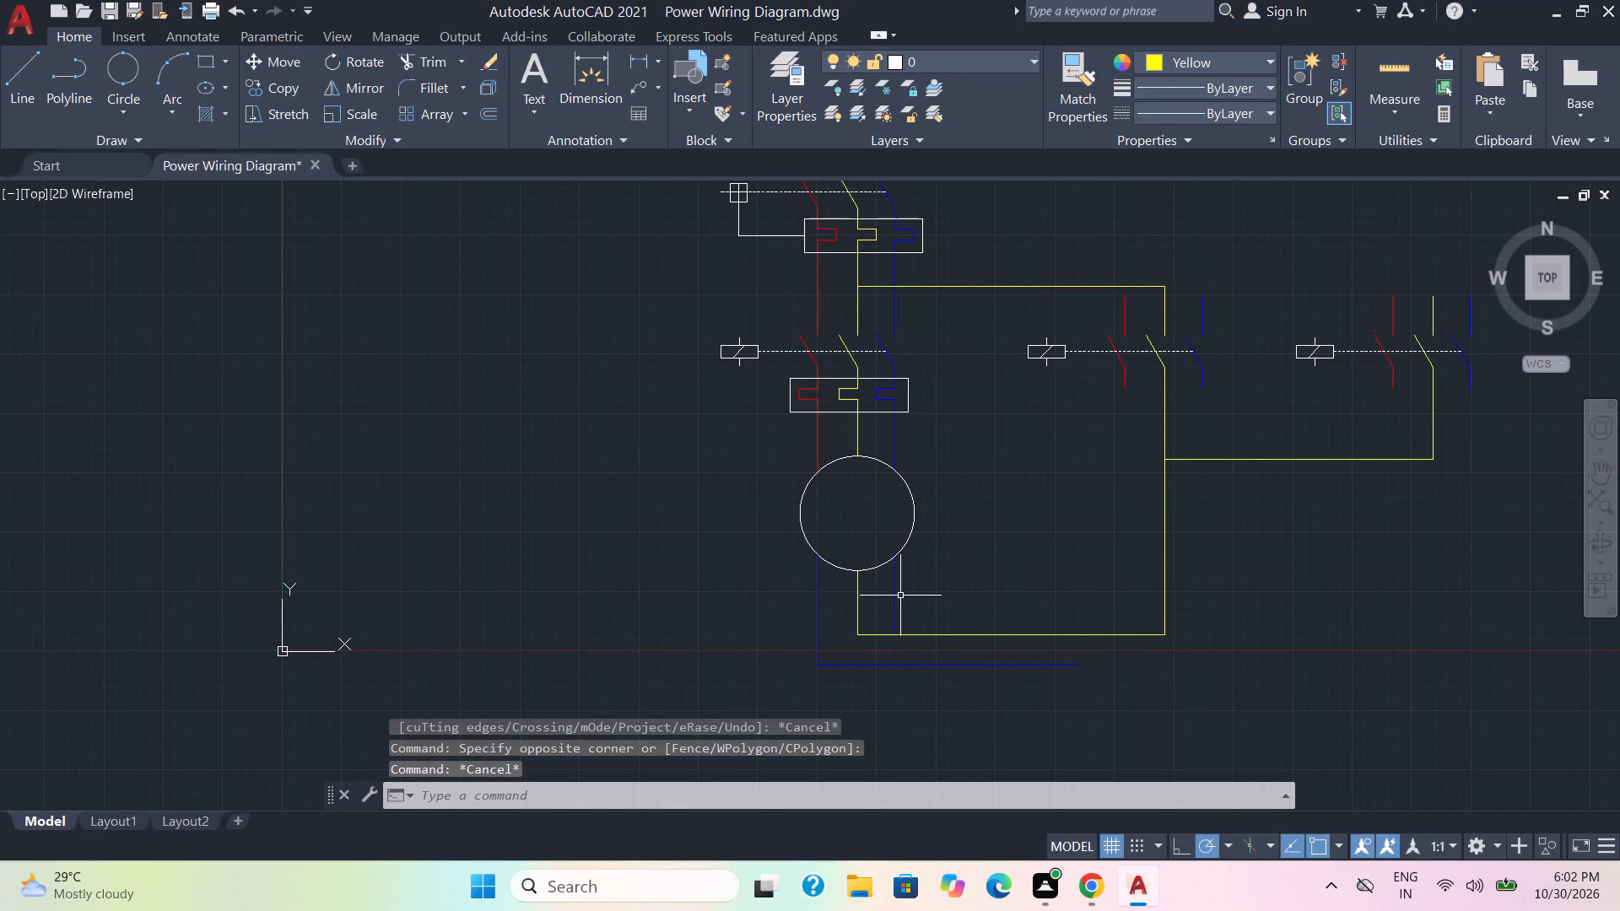
# Recolour the short blue vertical line below the circle to red.
pyautogui.click(899, 596)
pyautogui.click(890, 596)
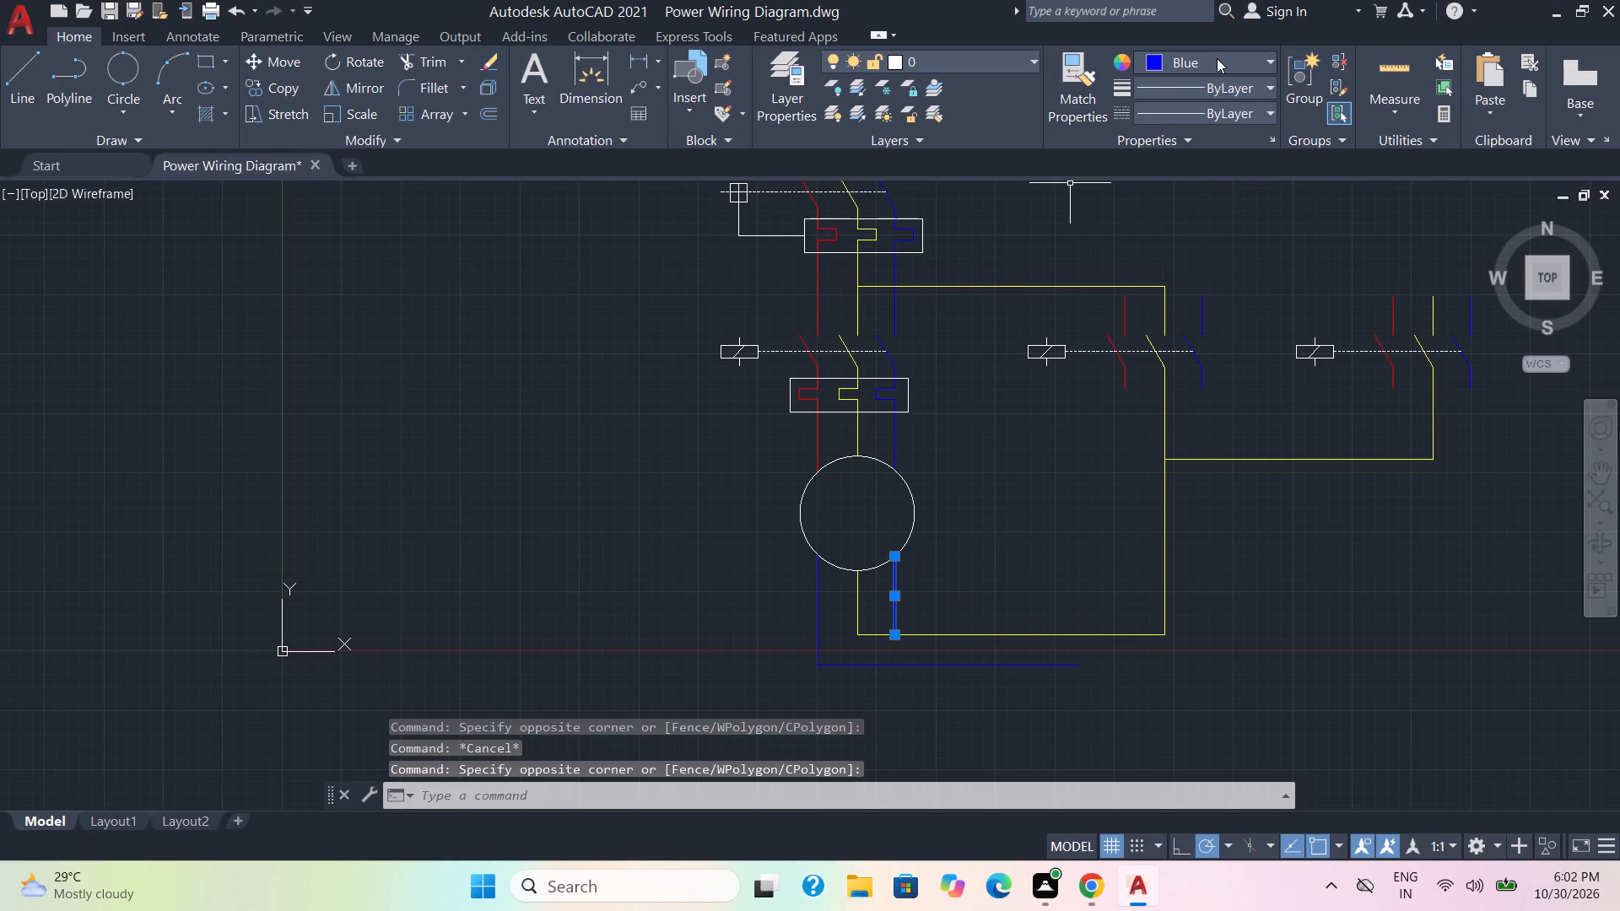
pyautogui.click(1217, 58)
pyautogui.click(1150, 280)
pyautogui.press('Escape')
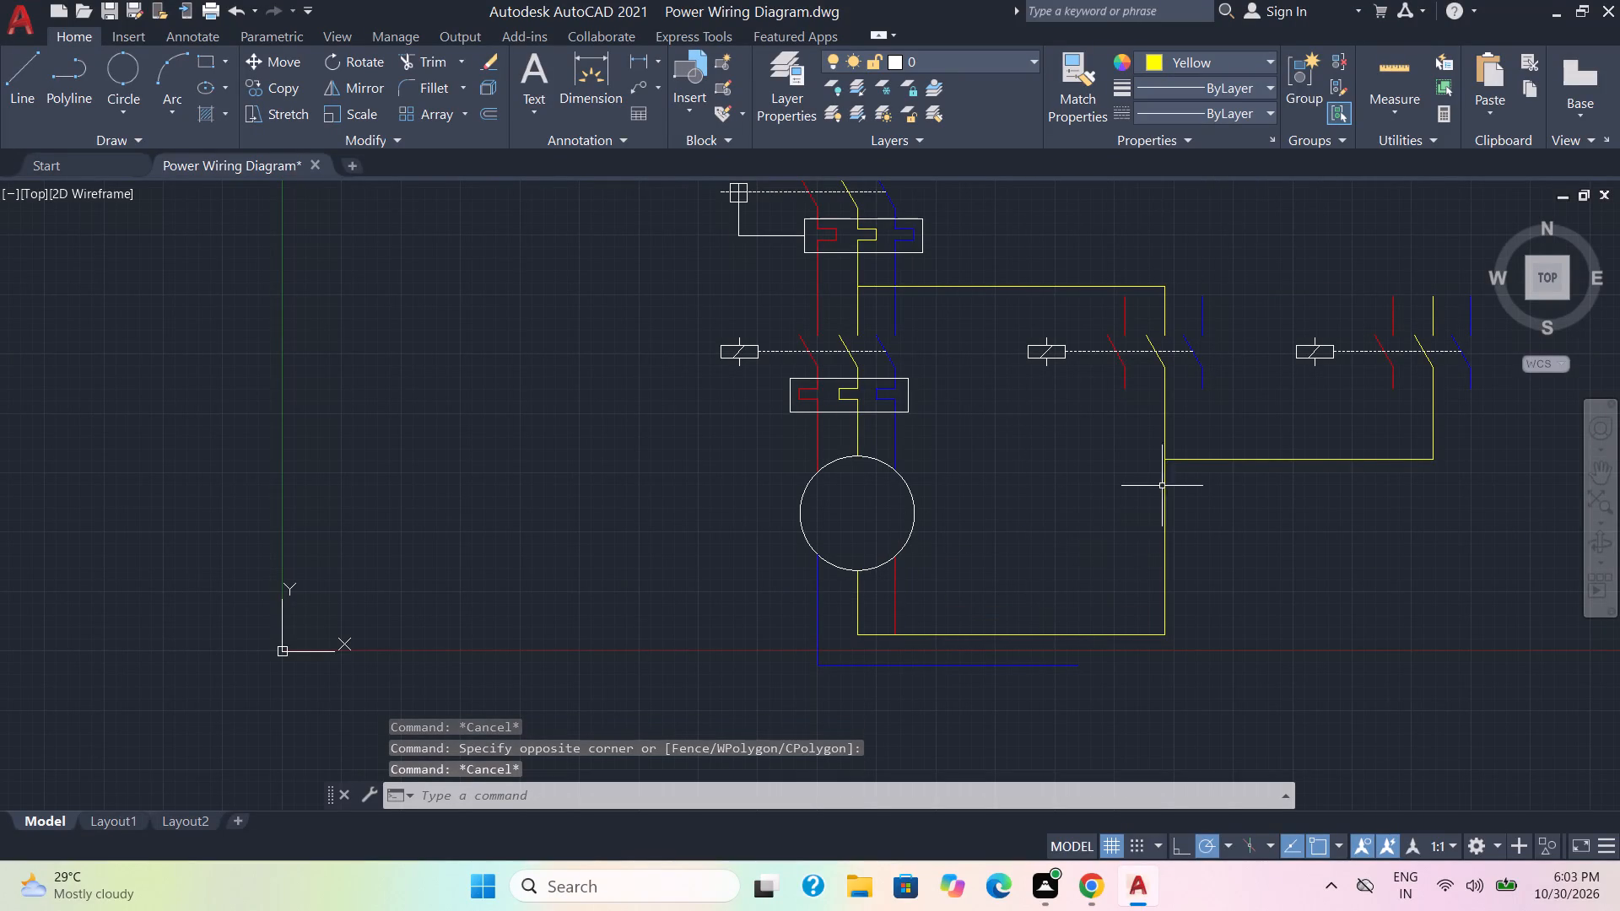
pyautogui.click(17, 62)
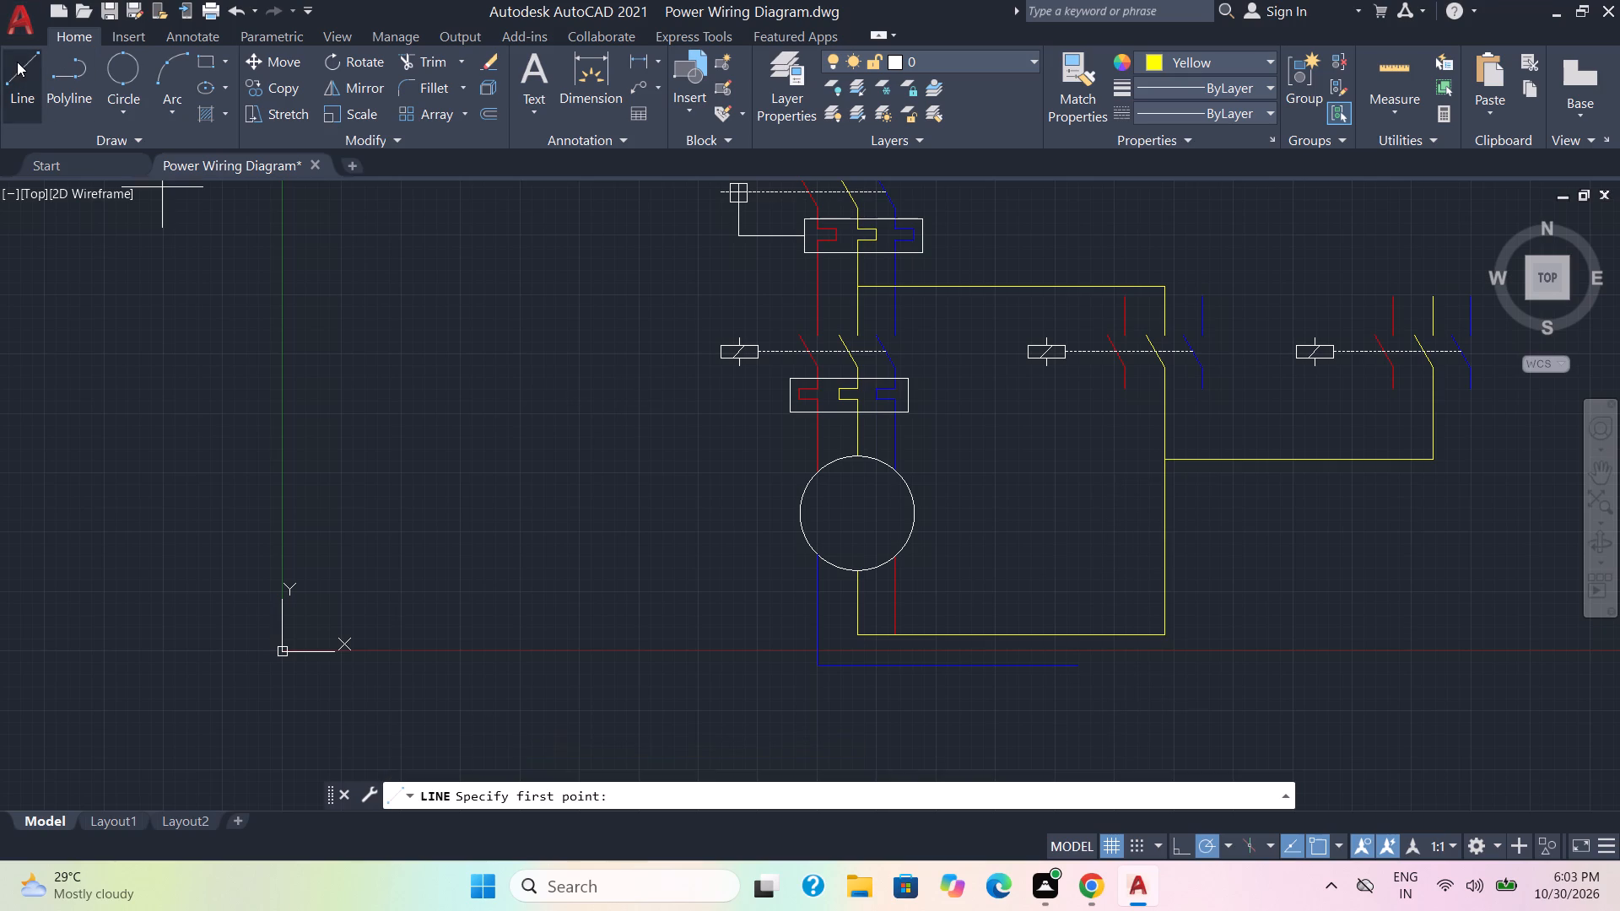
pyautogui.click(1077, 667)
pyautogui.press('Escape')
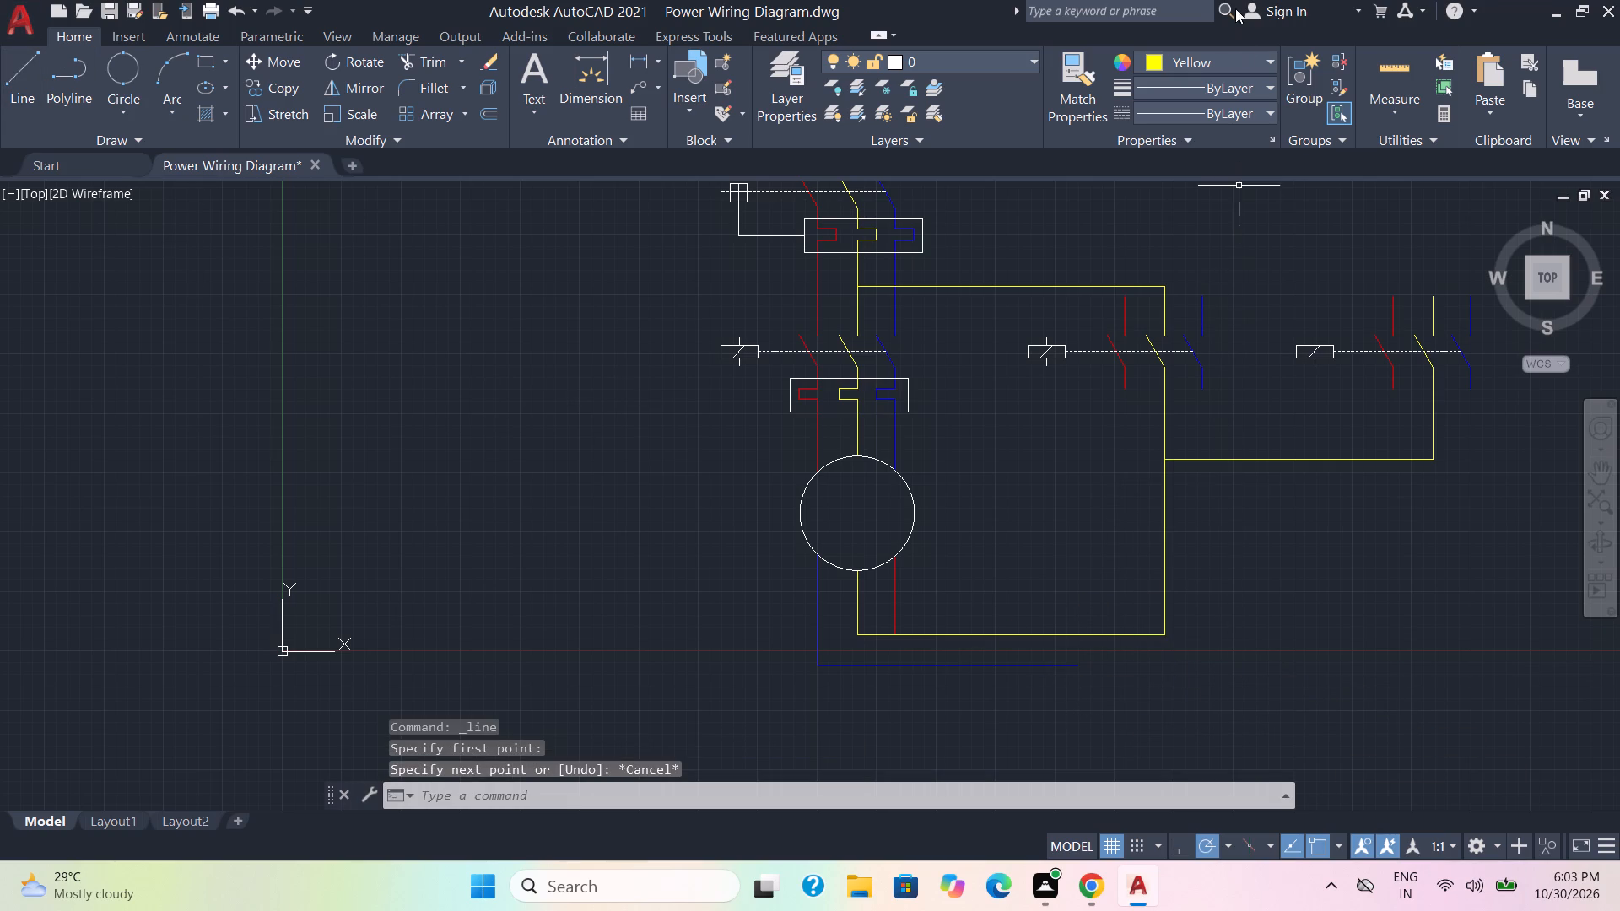
# Draw a blue line from the lower blue horizontal's free end about 5 mm right, then about 12 mm up to the first copied switch's blue pole.
pyautogui.click(1244, 62)
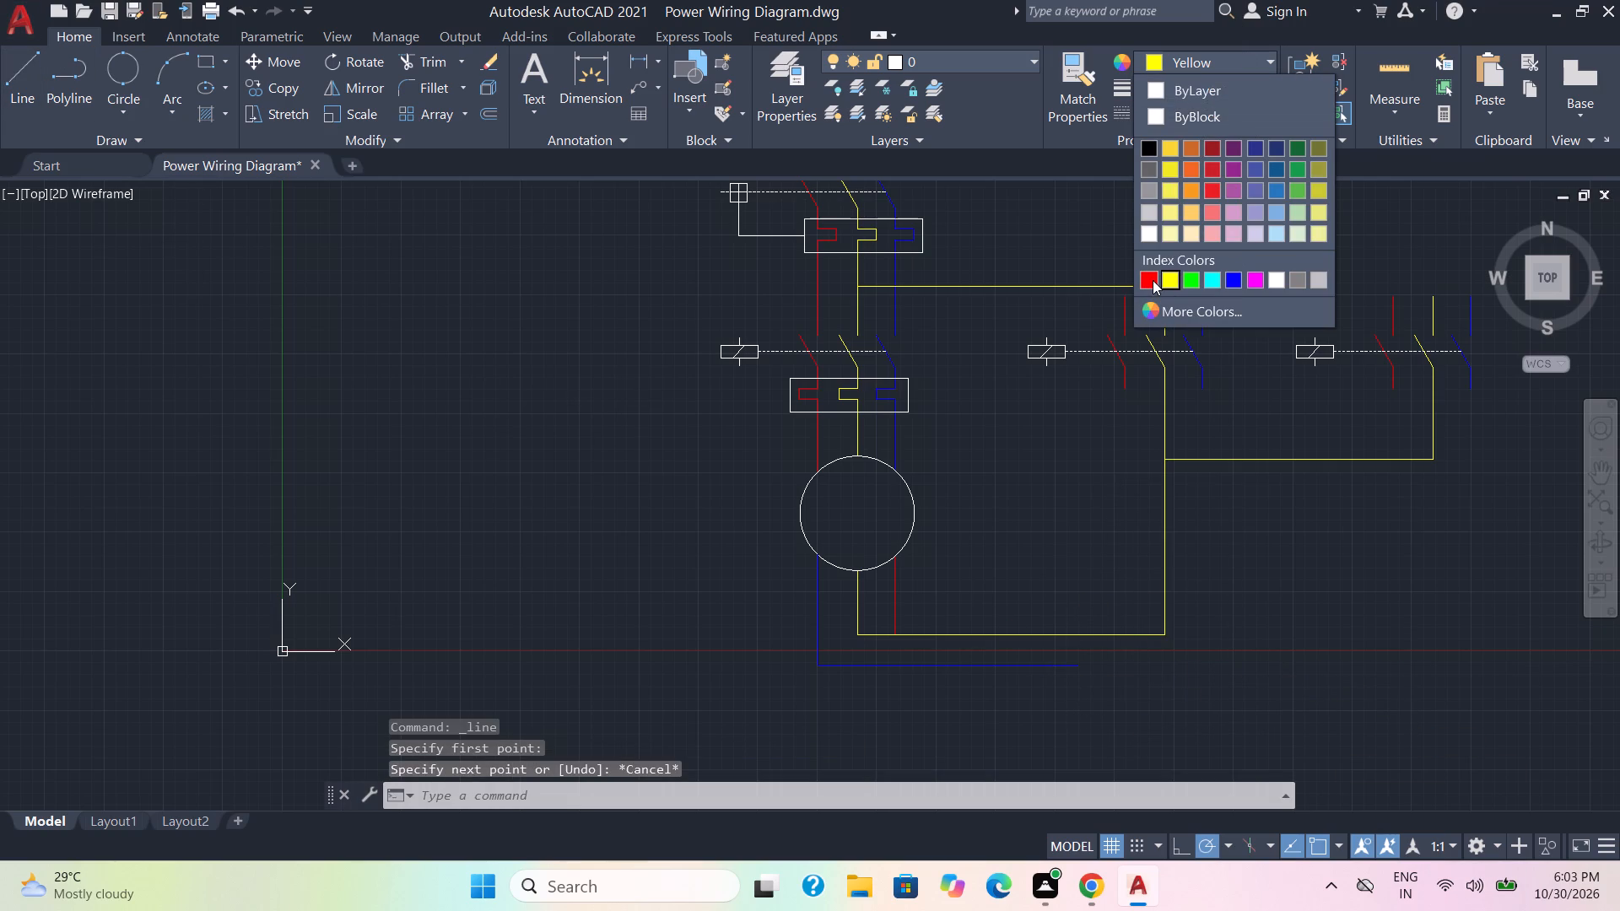
pyautogui.click(1233, 281)
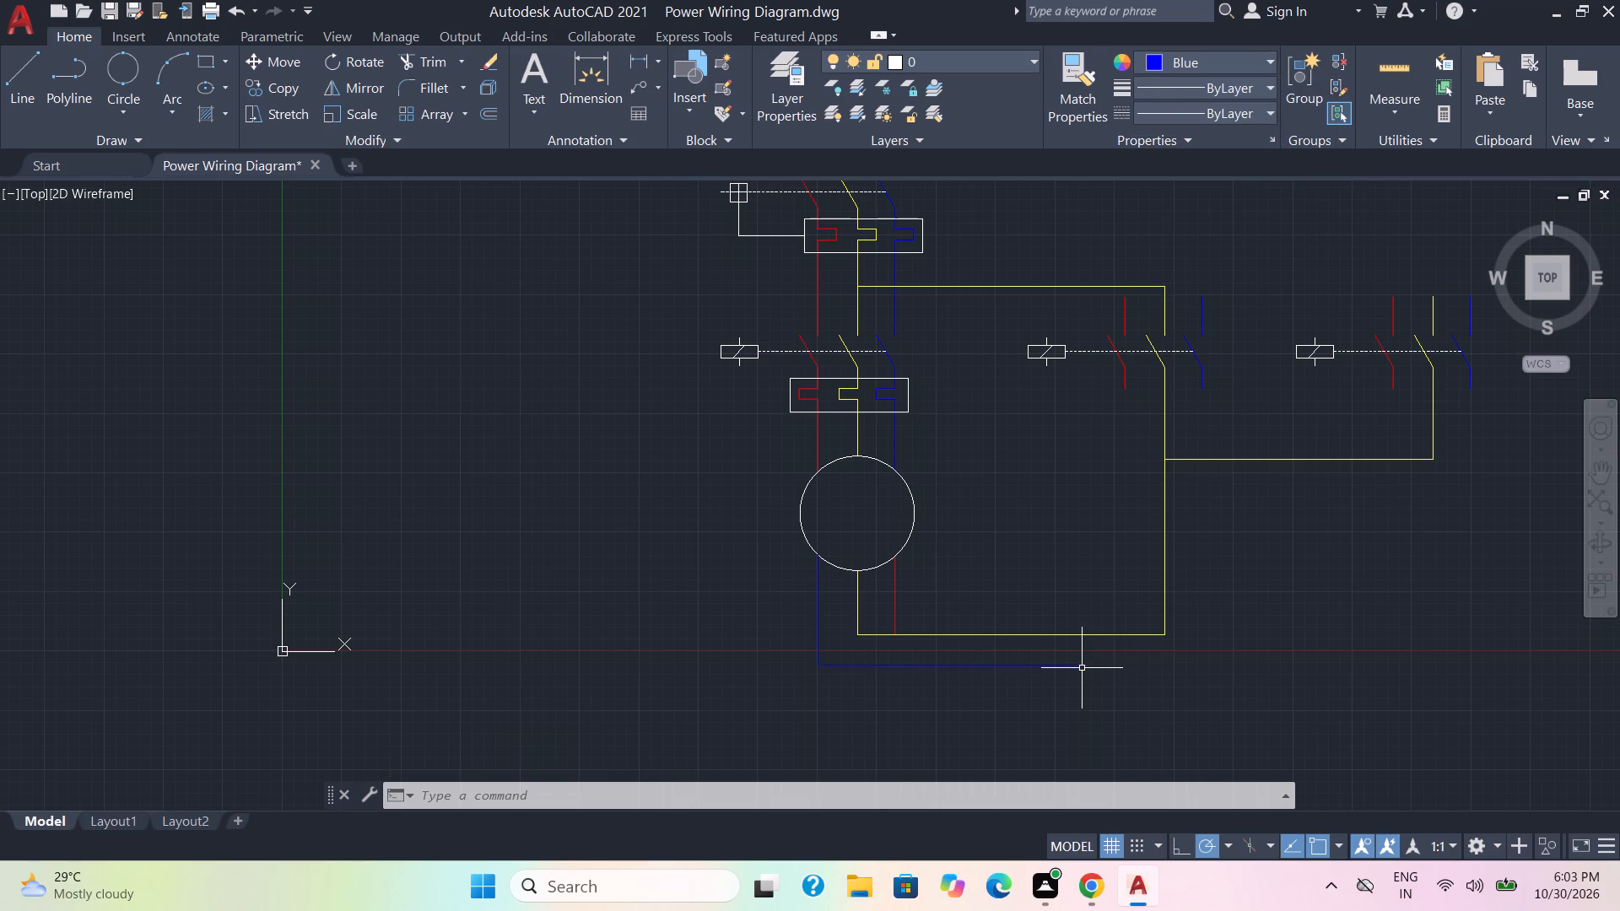
pyautogui.click(20, 77)
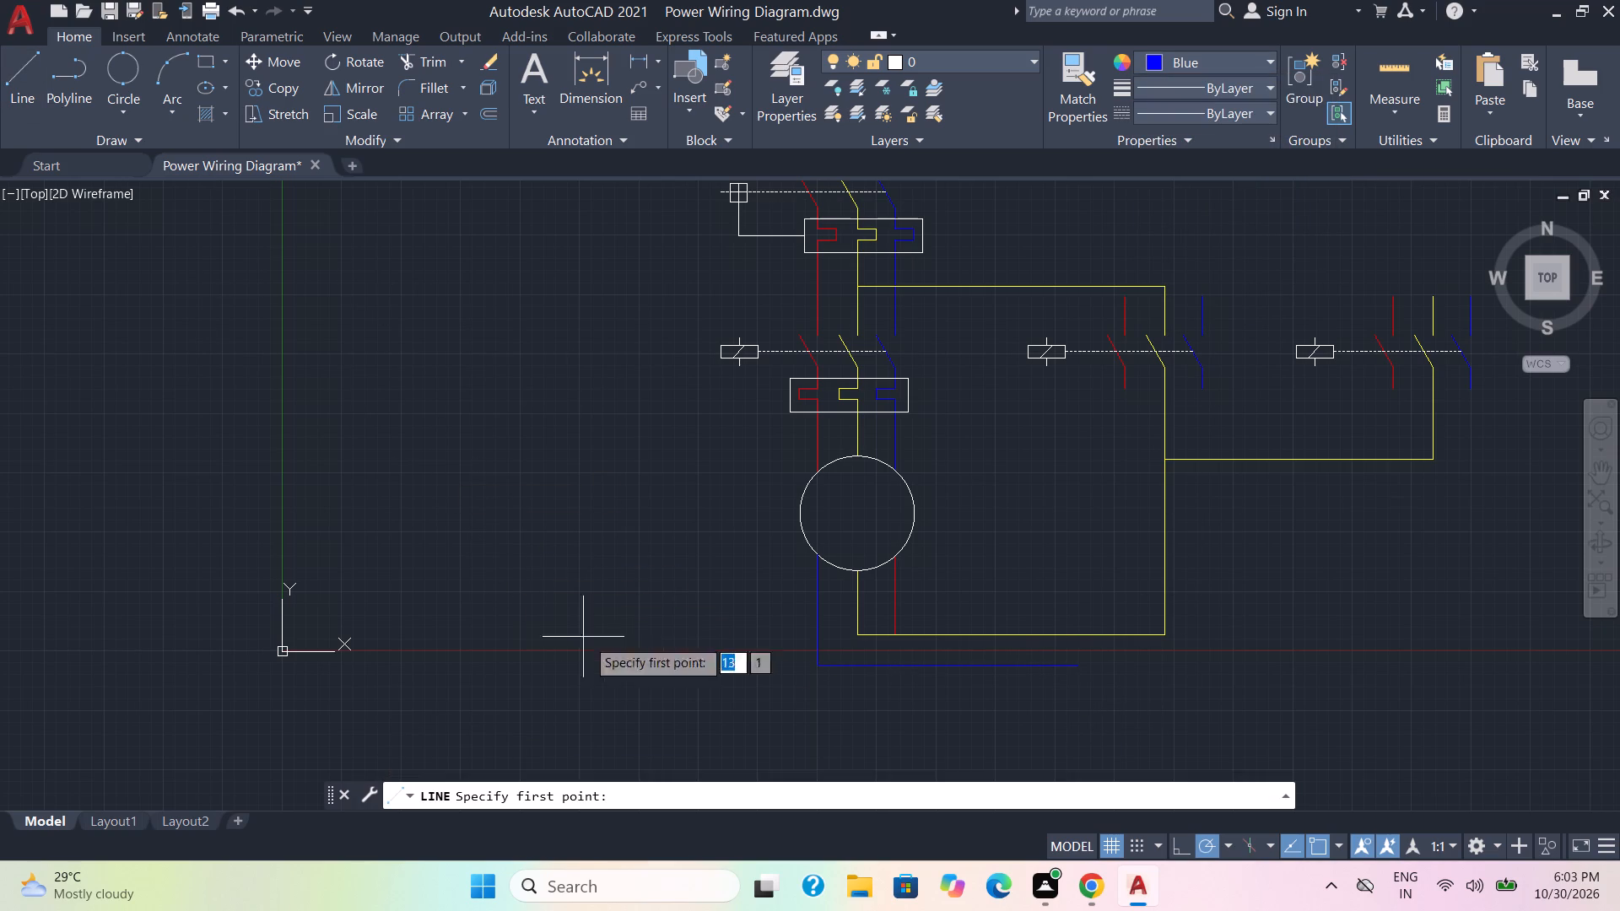
pyautogui.click(1077, 664)
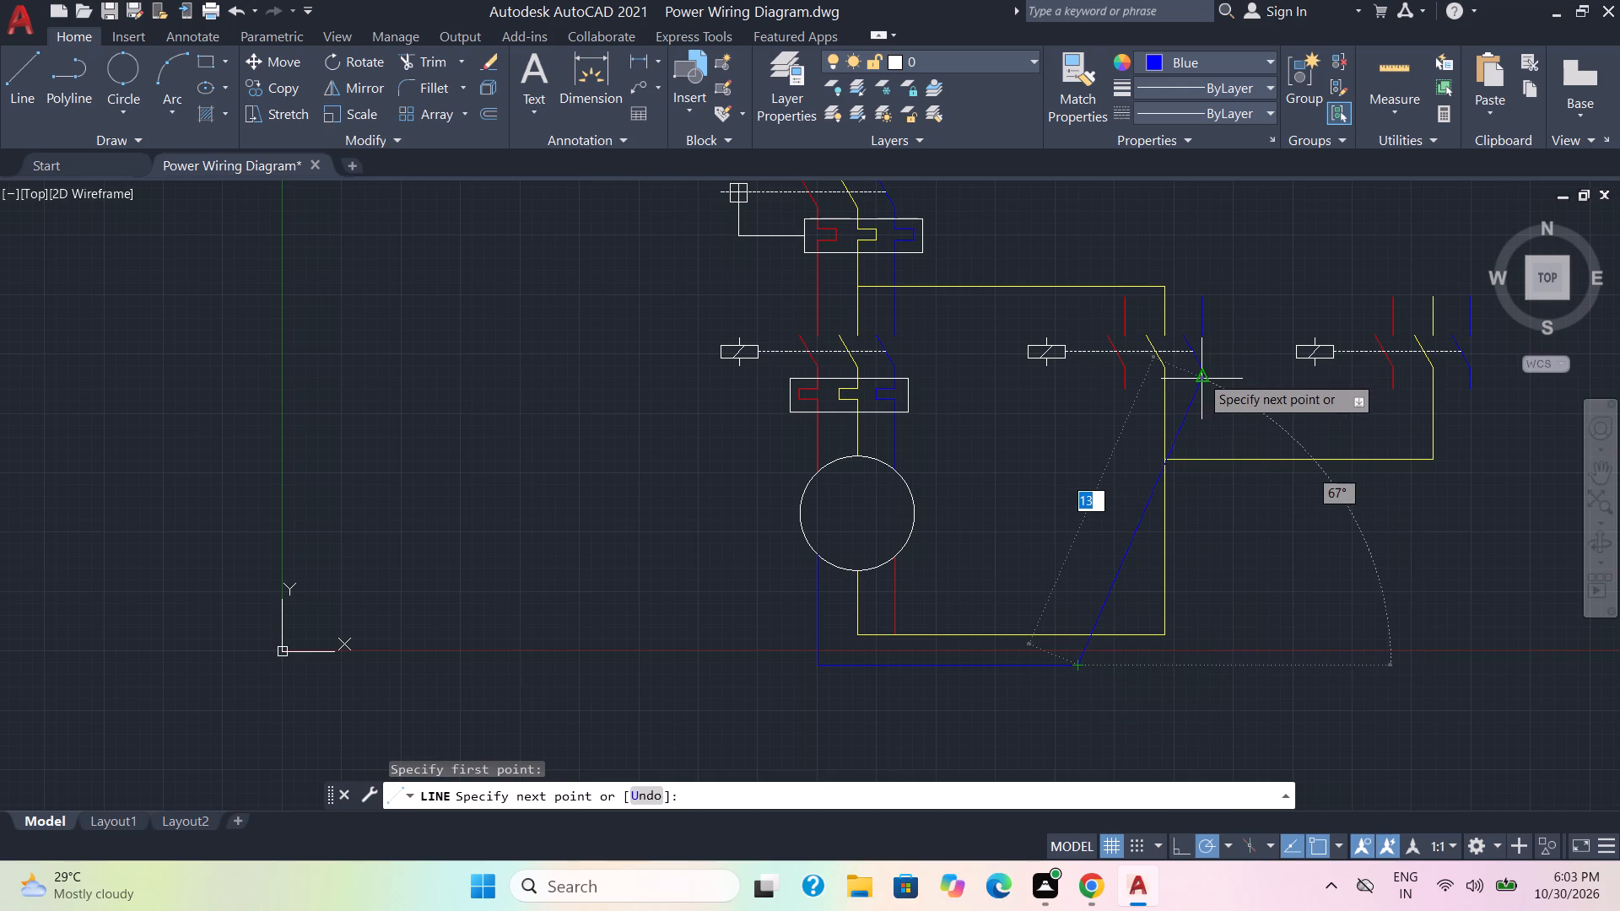
pyautogui.click(1199, 665)
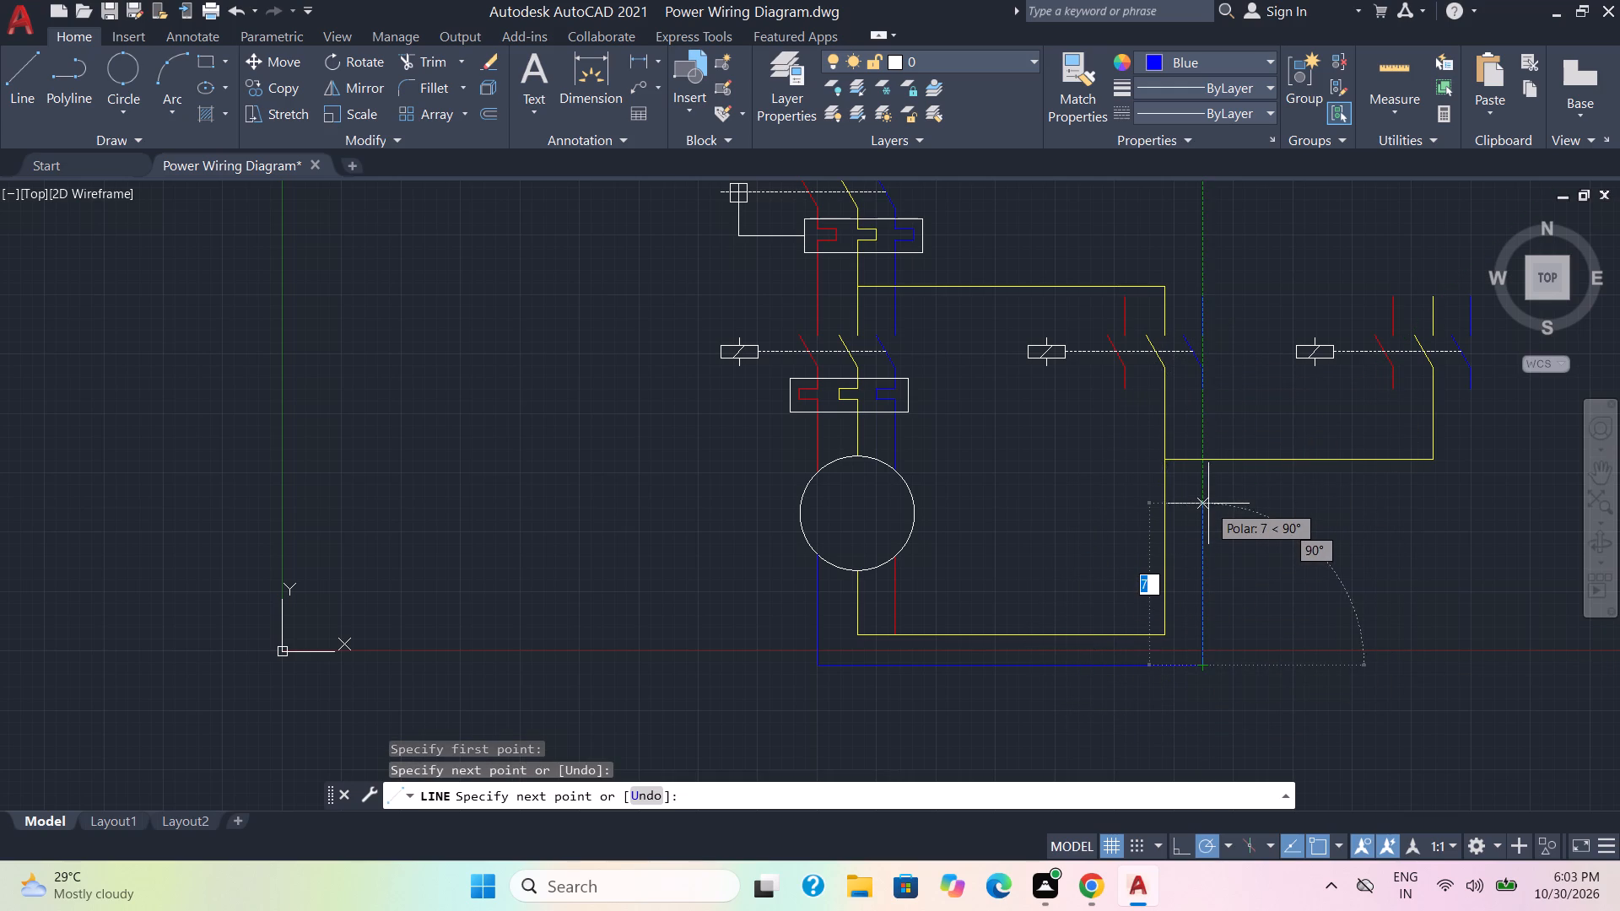
pyautogui.click(1205, 387)
pyautogui.press('space')
# Draw a blue line from the second copied switch's blue pole about 2 mm down, then about 11 mm left to the first copy's blue line.
pyautogui.press('space')
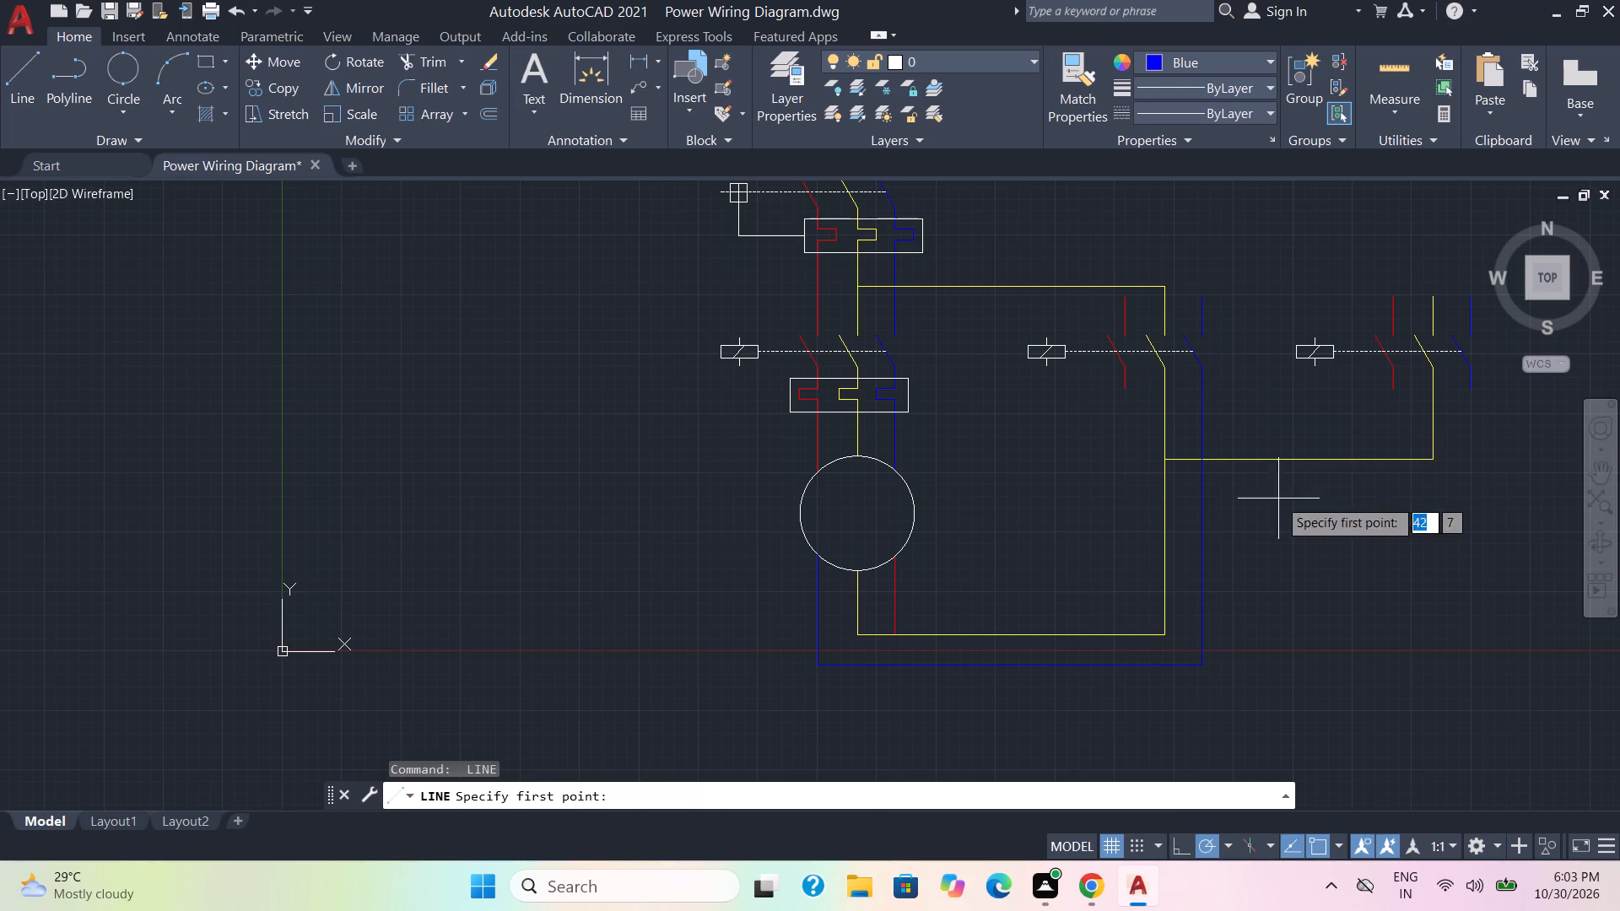
pyautogui.click(1475, 394)
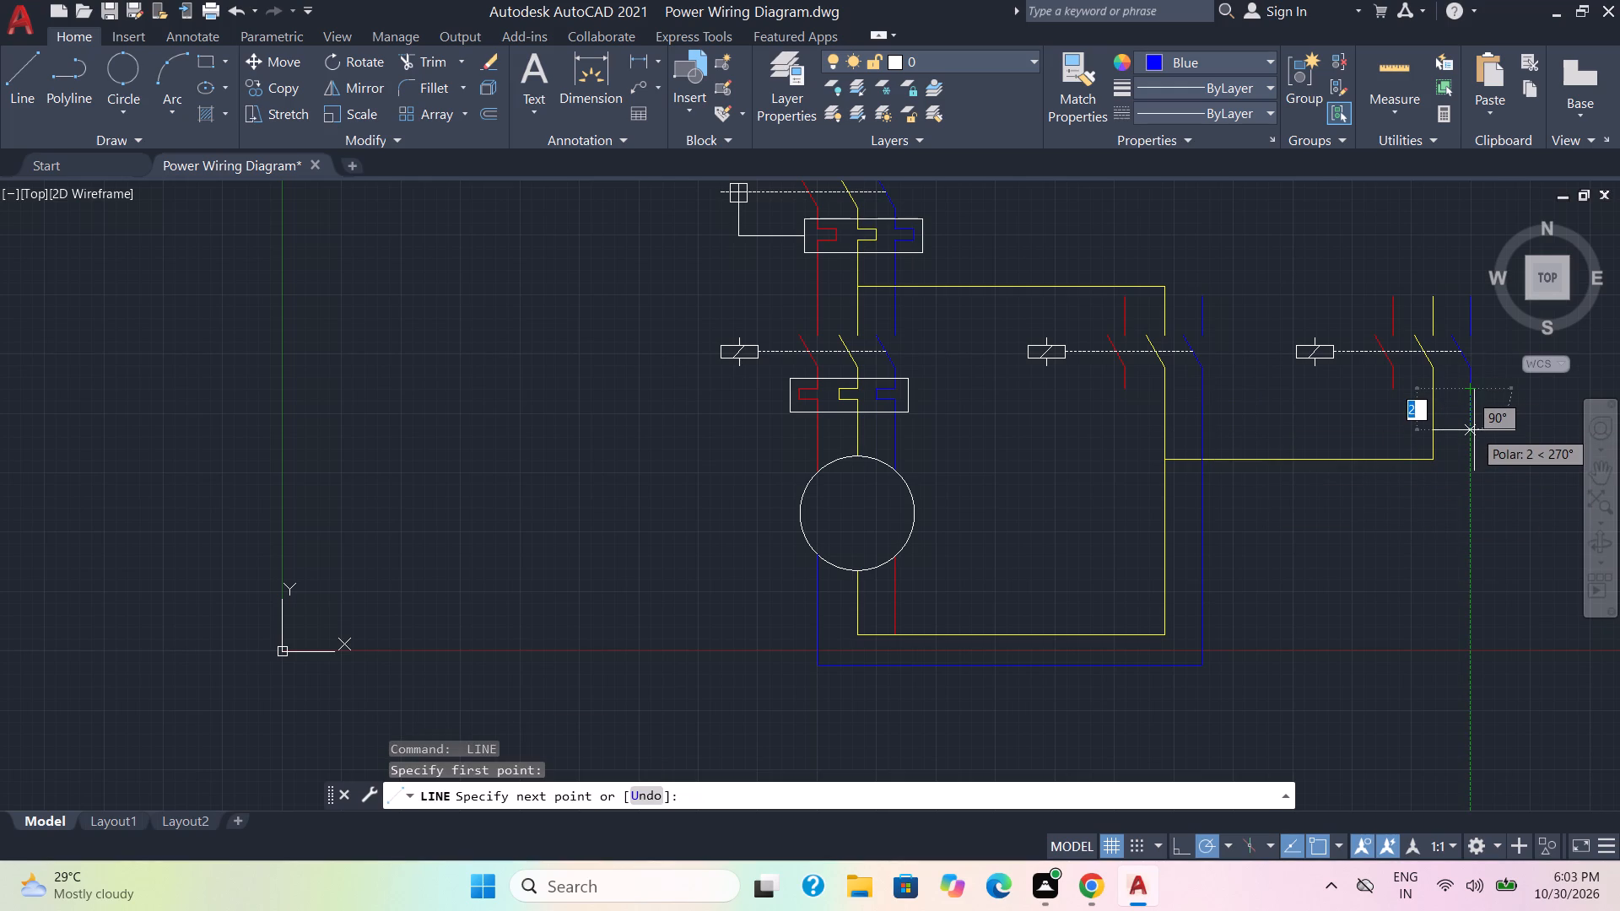
pyautogui.click(1476, 432)
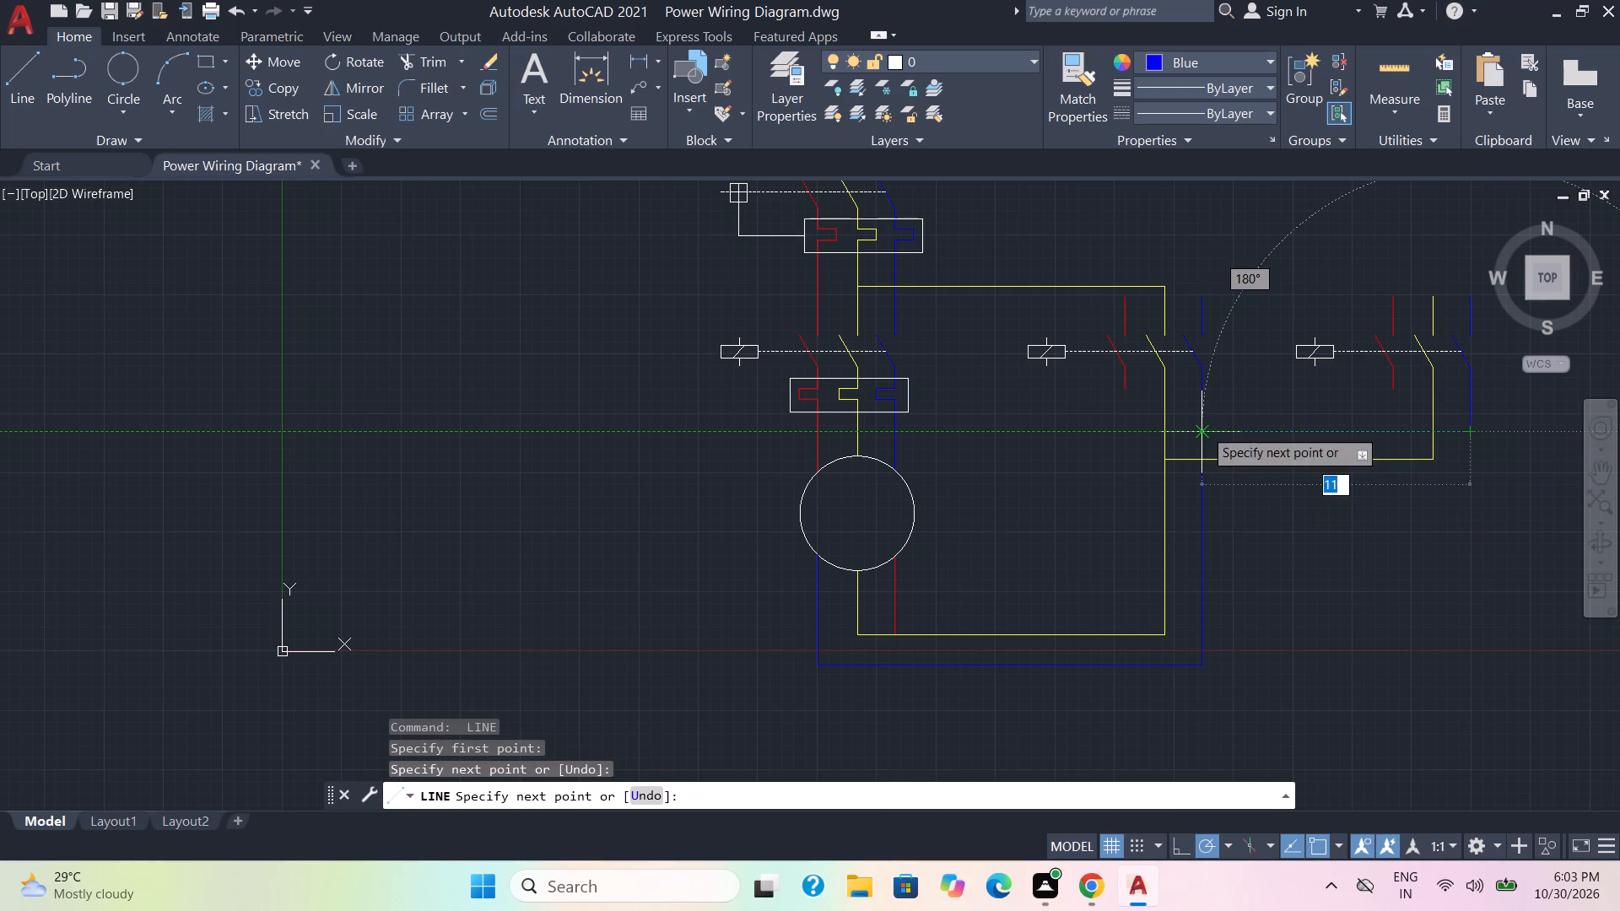
pyautogui.click(1204, 429)
pyautogui.press('Escape')
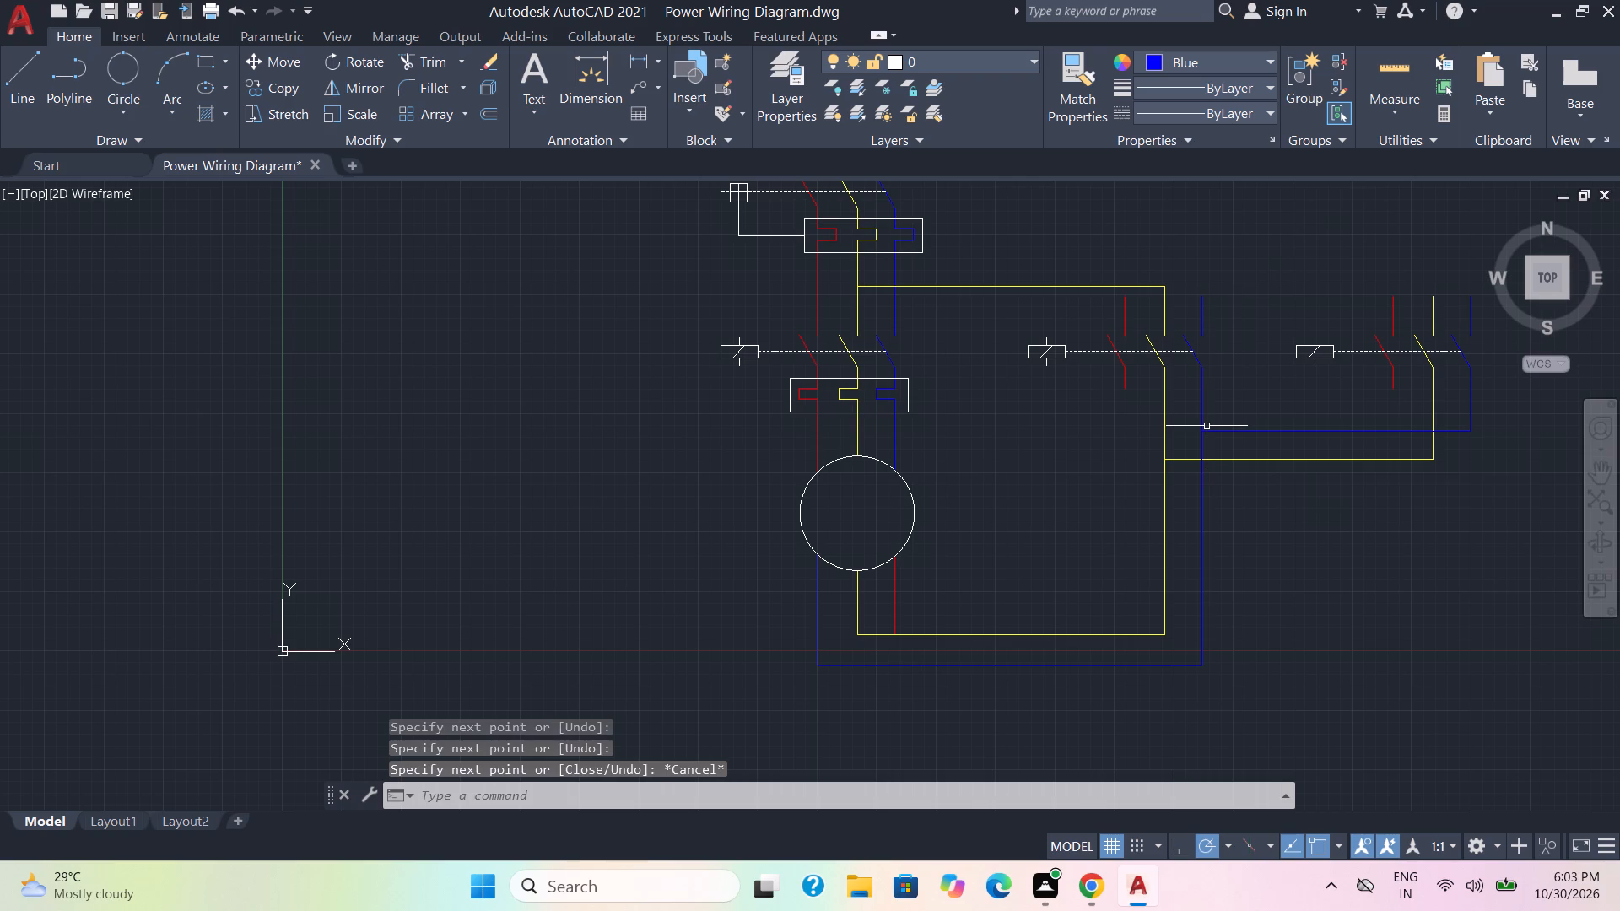
# Draw a red line from the first copied switch's red pole about 9 mm down, then left to the short red line below the circle.
pyautogui.click(1218, 60)
pyautogui.click(1150, 283)
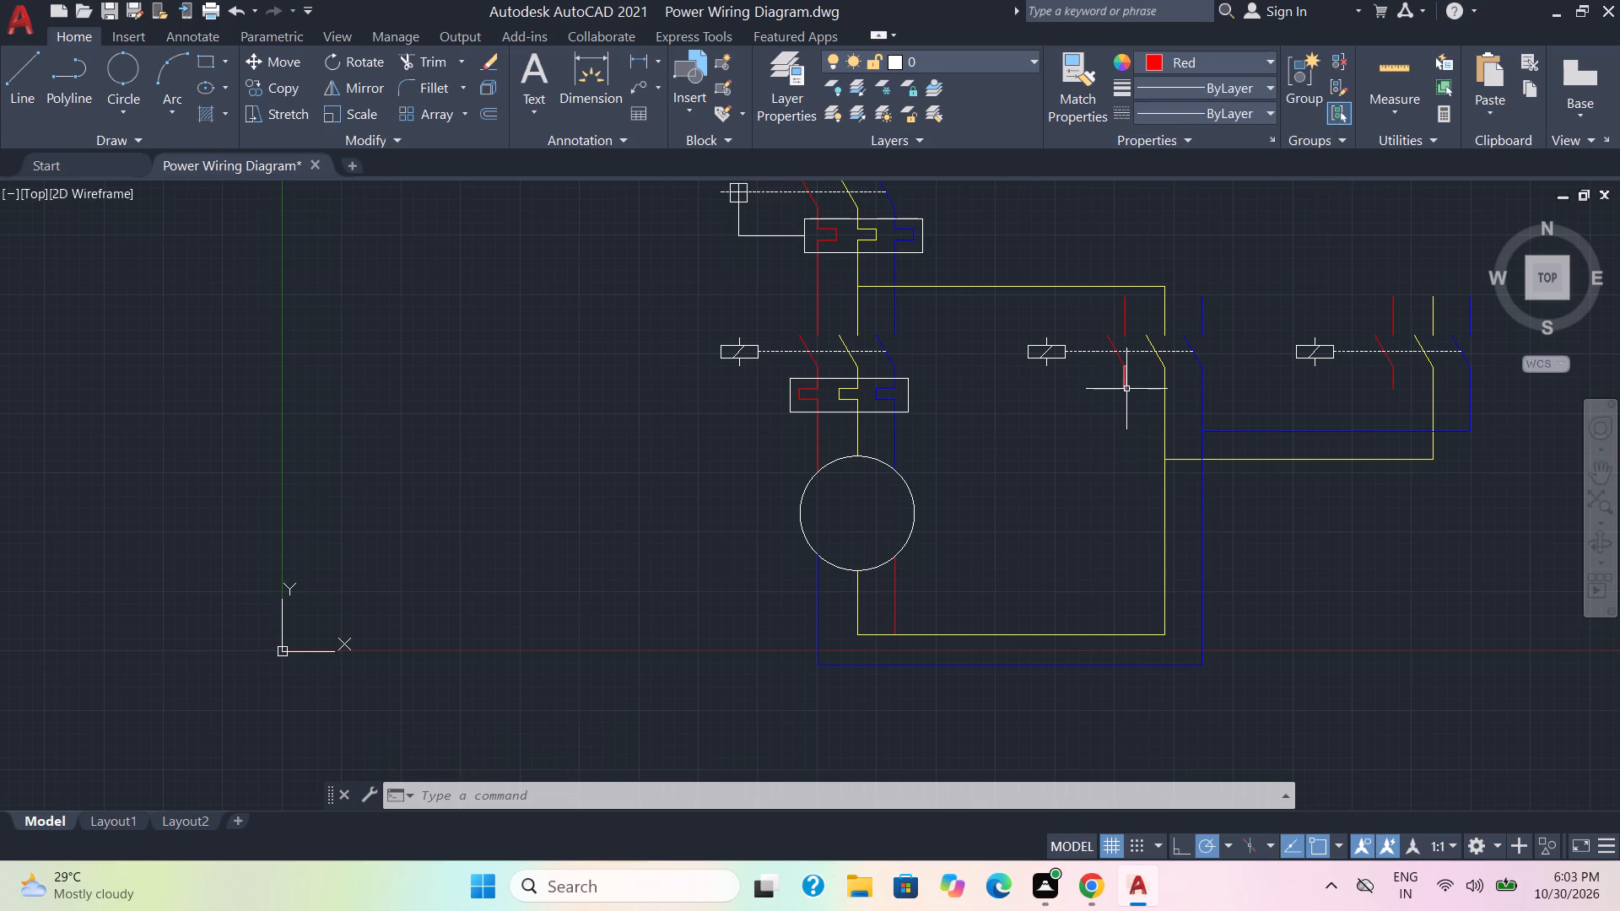
pyautogui.click(14, 74)
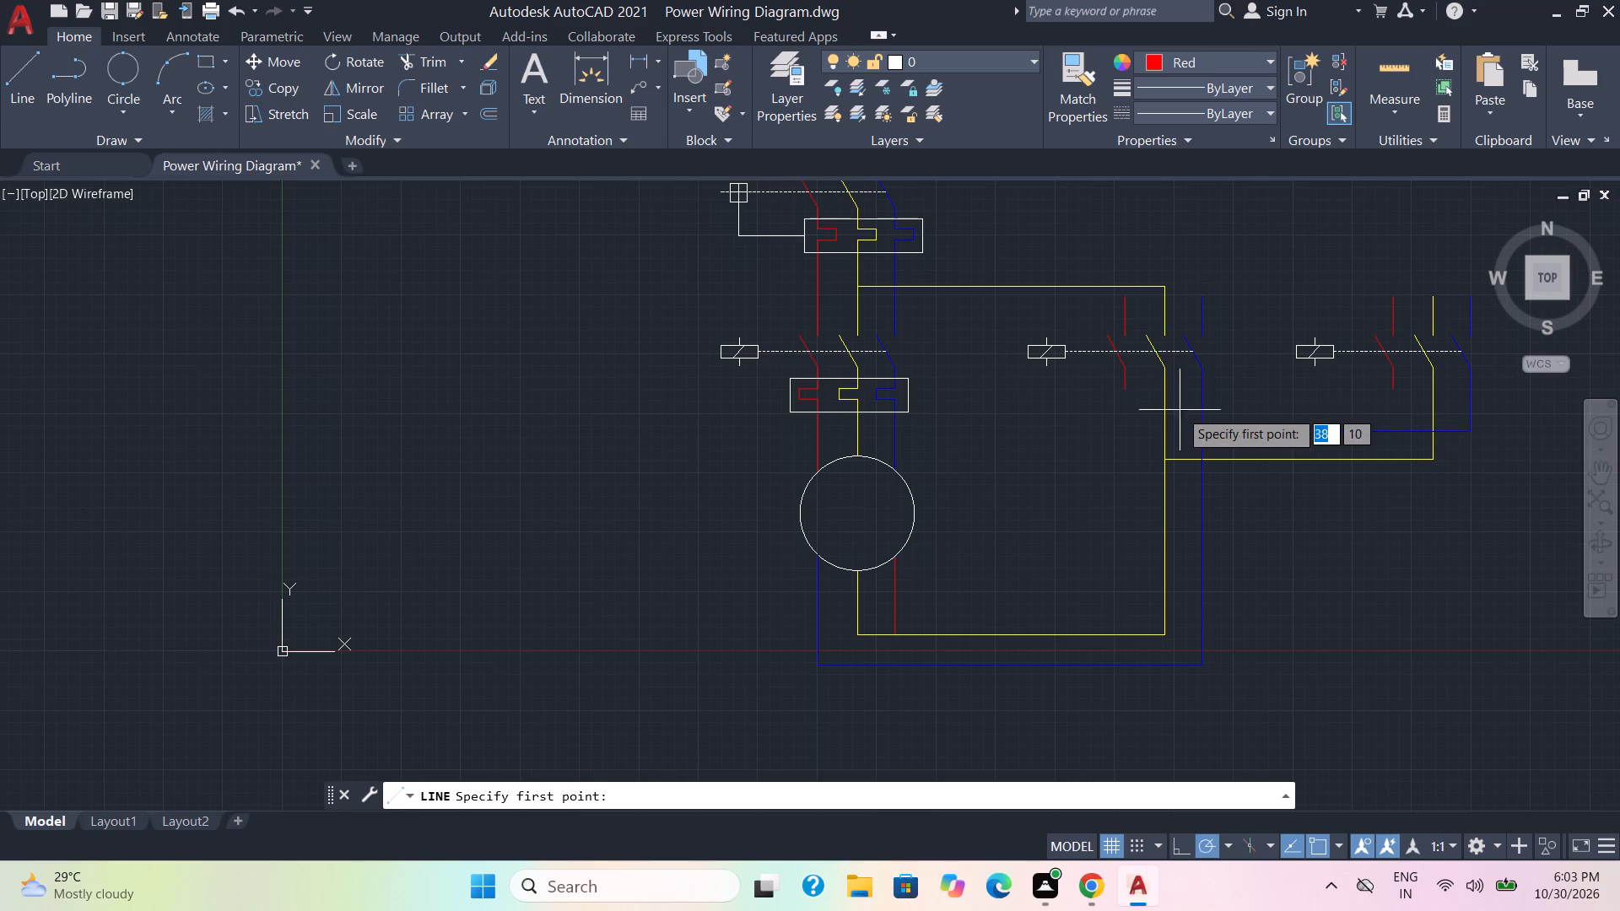
pyautogui.click(1127, 394)
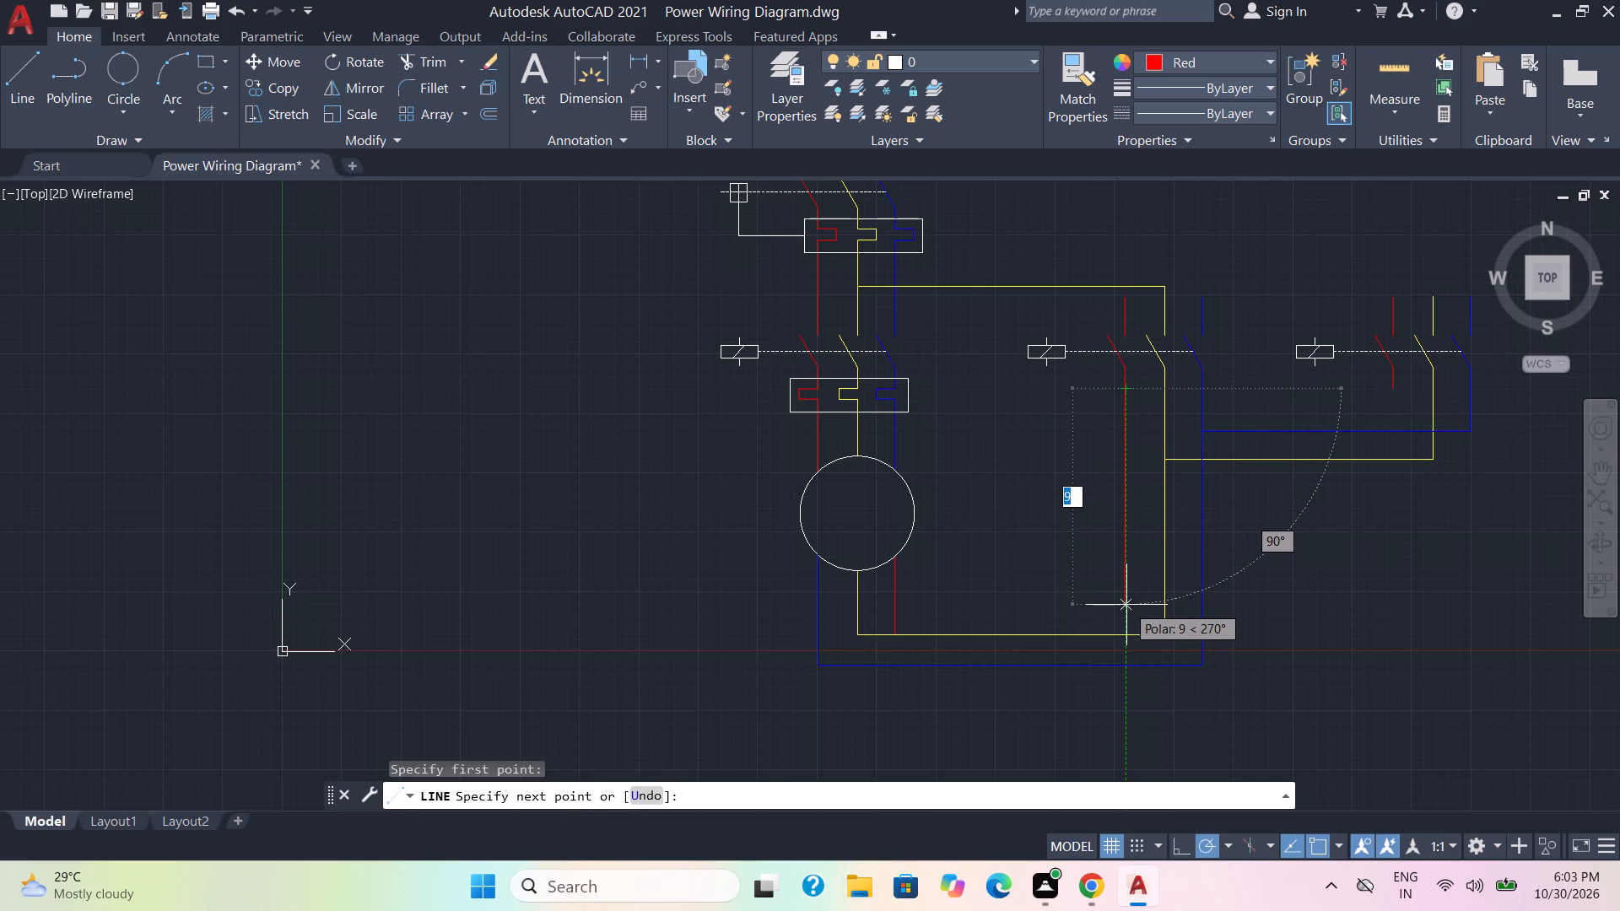
pyautogui.click(1126, 601)
pyautogui.click(893, 601)
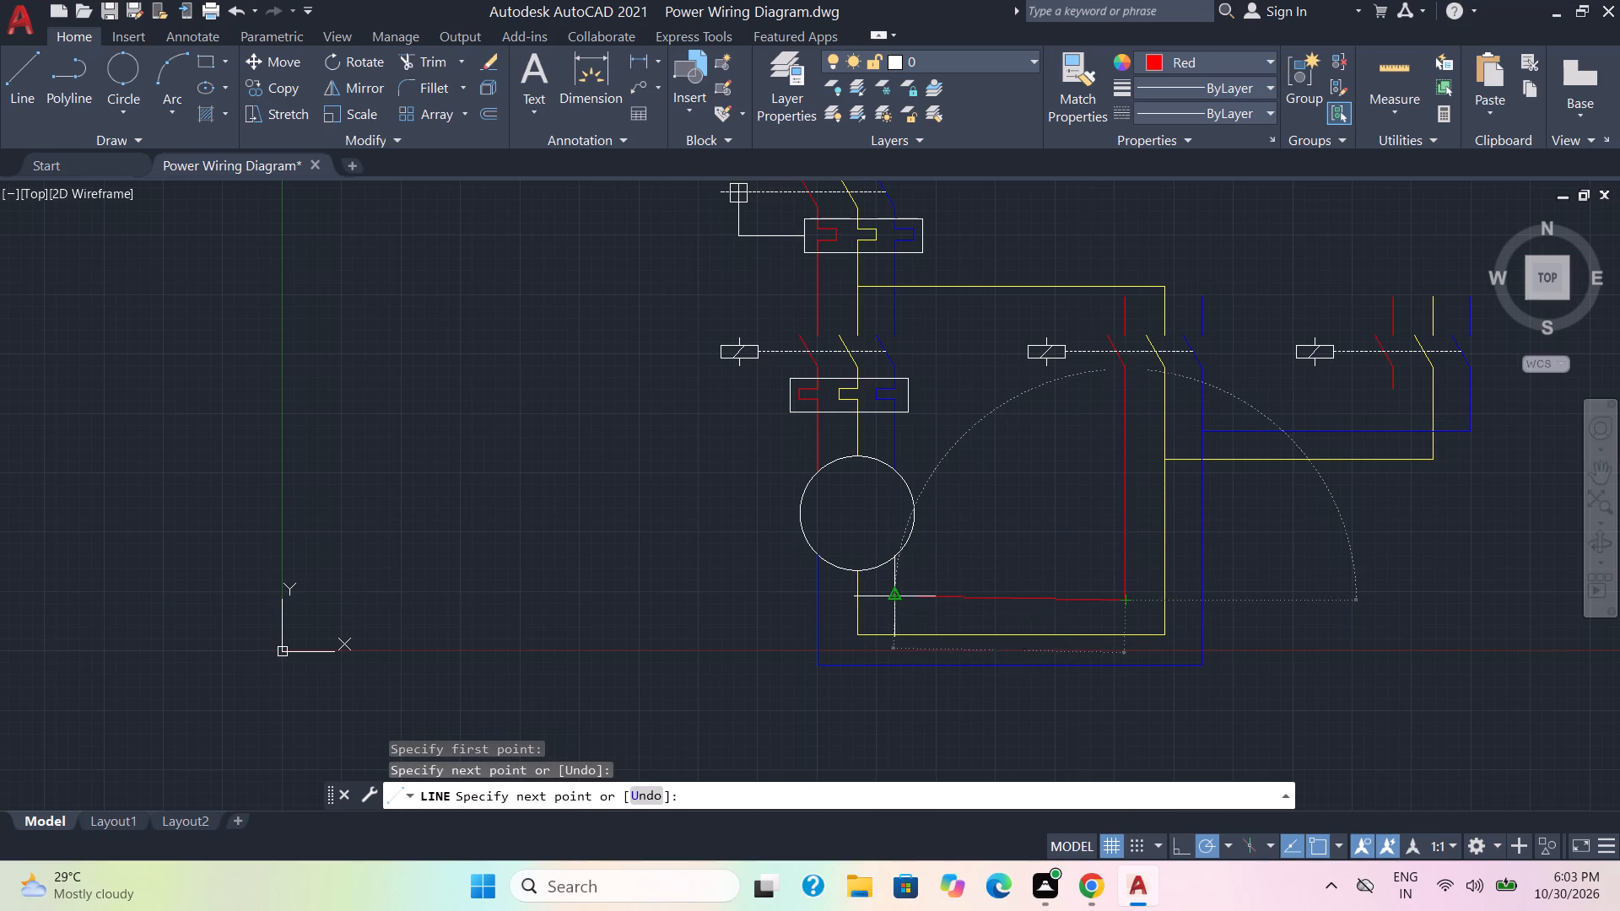
pyautogui.press('space')
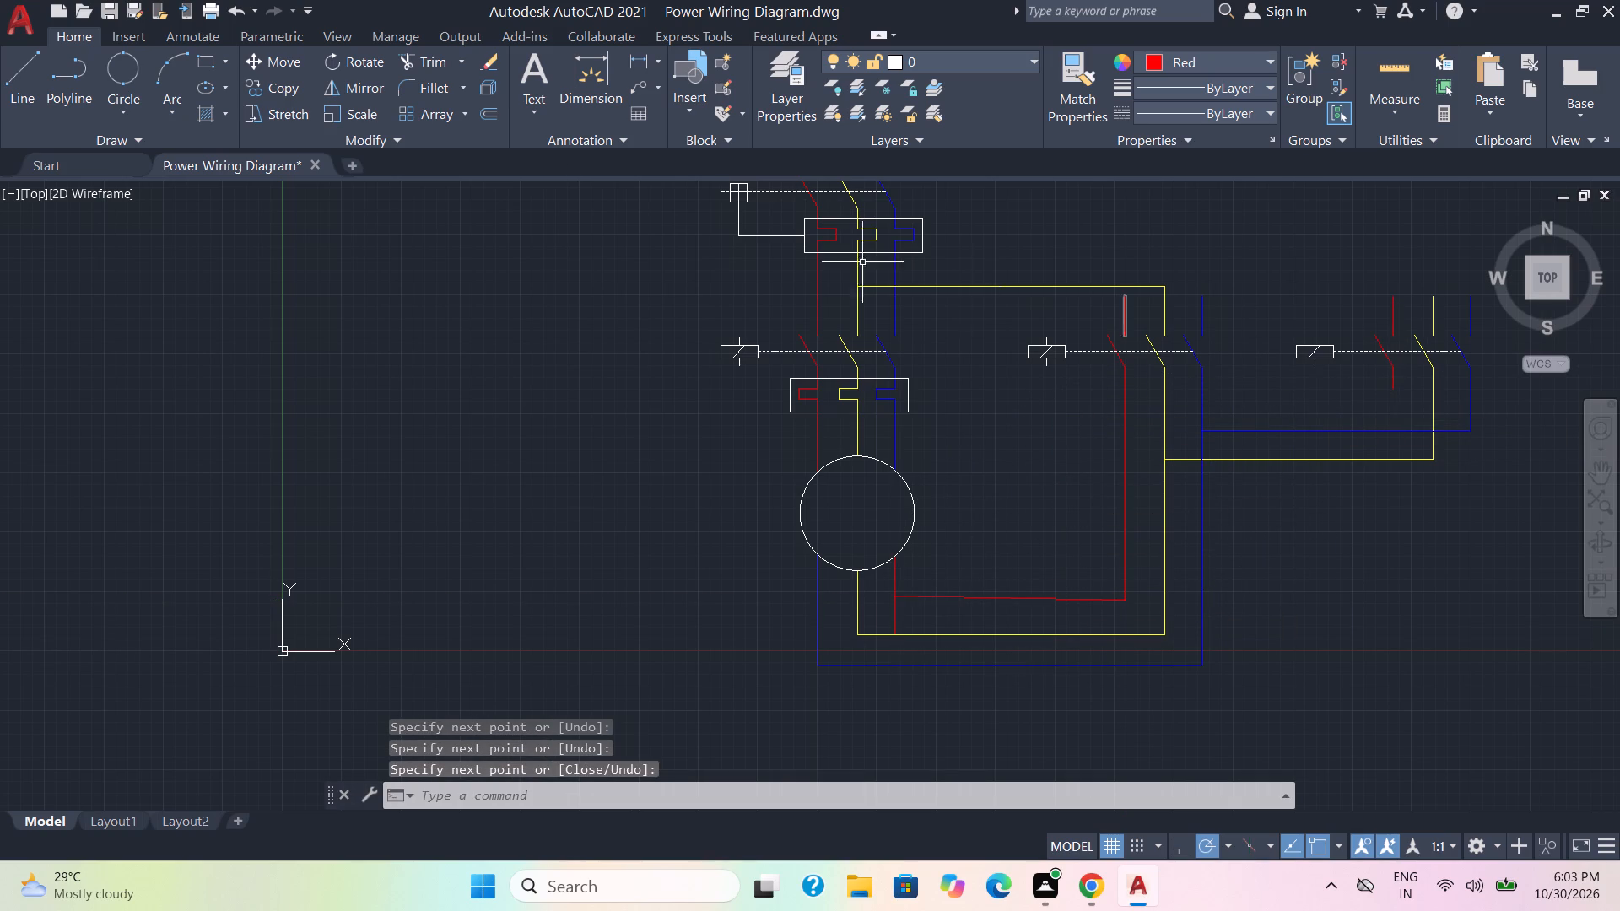
# Draw a red line from the second copied switch's red pole down past the yellow connection, then about 11 mm left to the first copy's red line.
pyautogui.press('space')
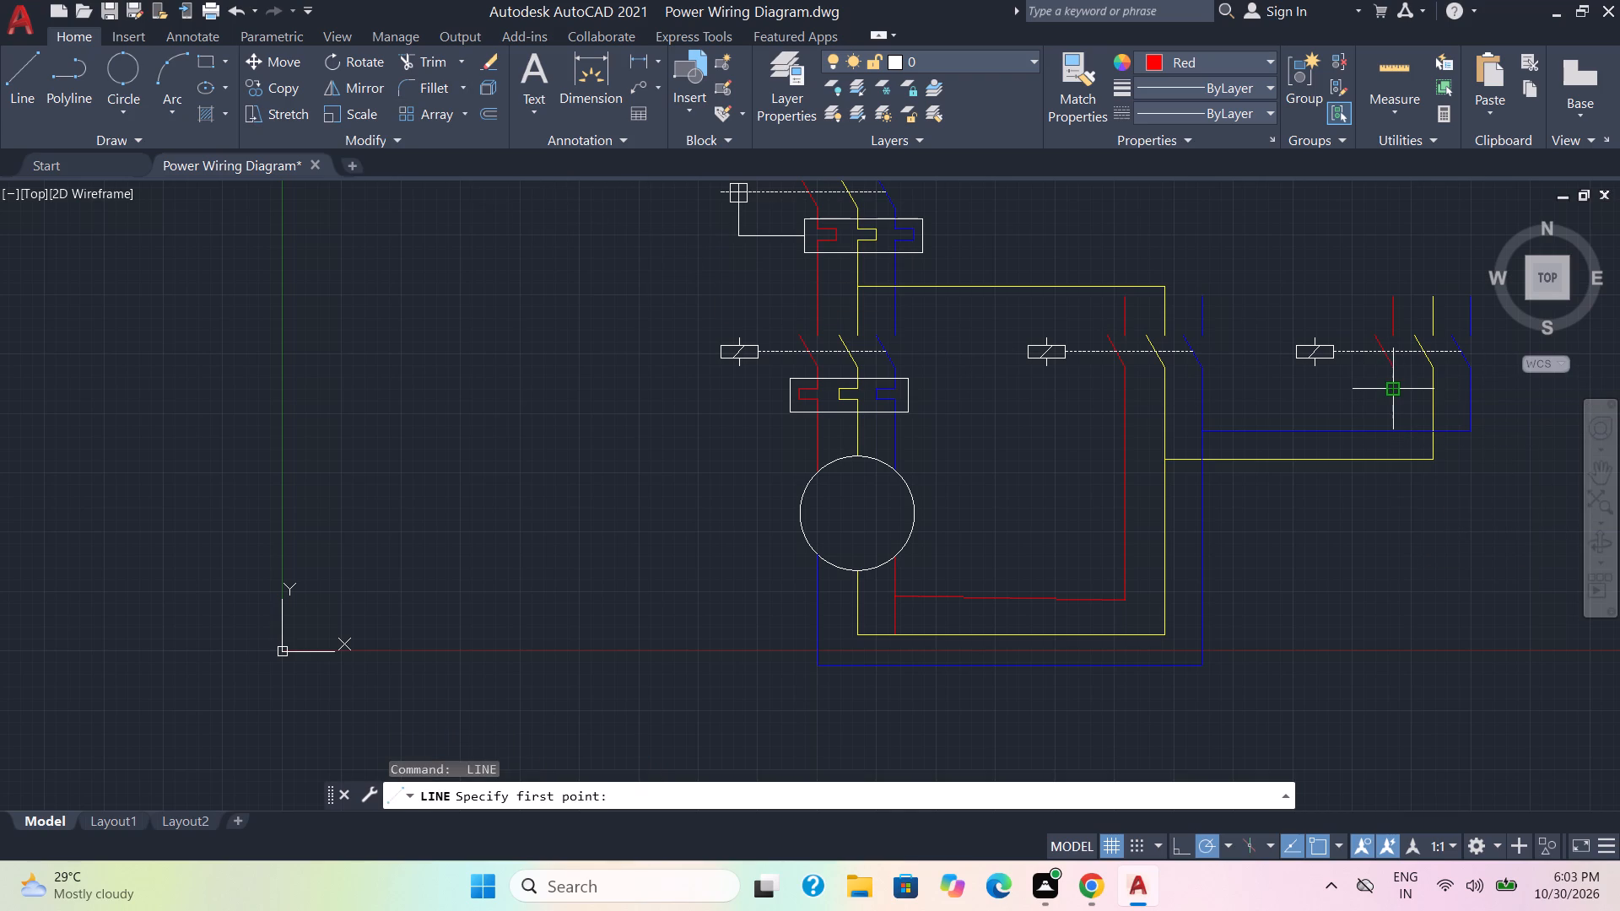
pyautogui.click(1396, 391)
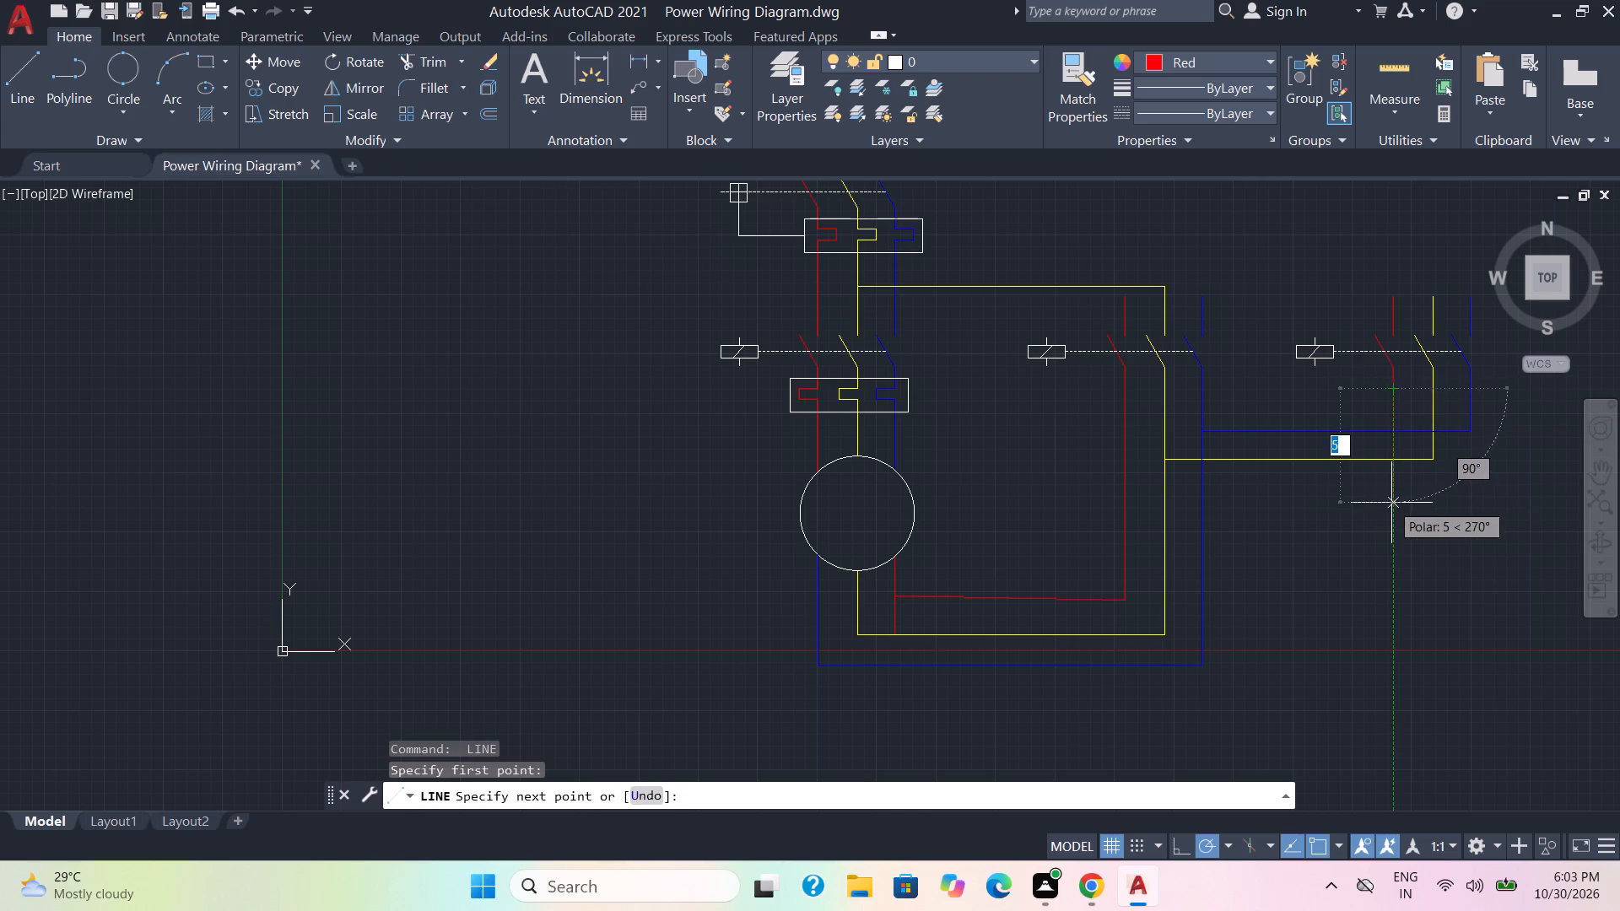
pyautogui.click(1394, 488)
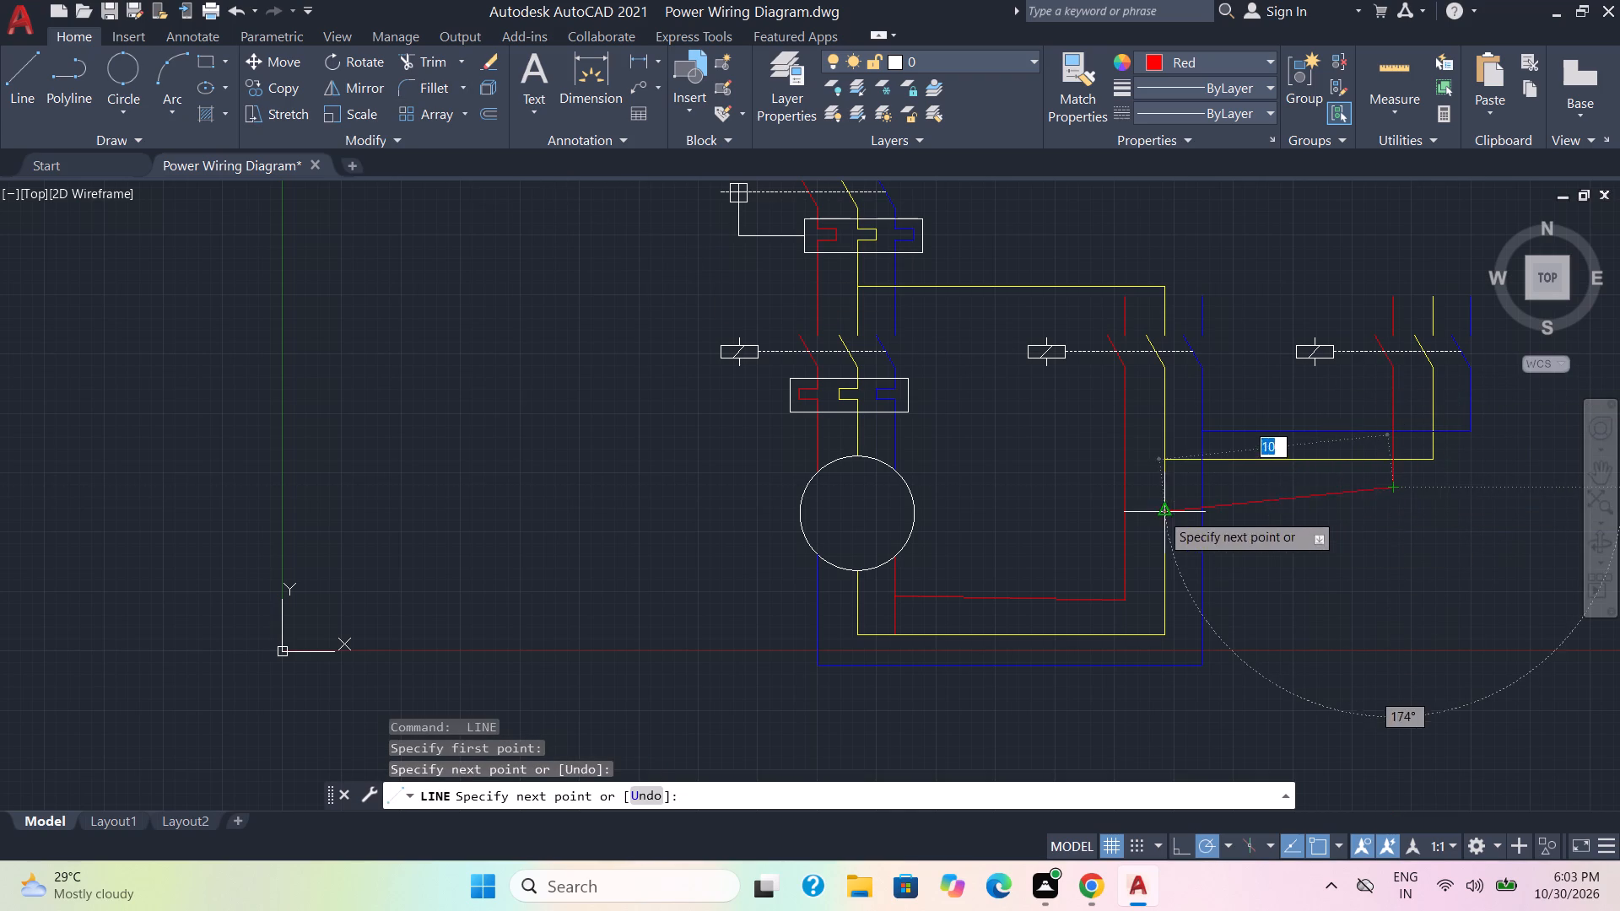
pyautogui.click(1125, 486)
pyautogui.press('Escape')
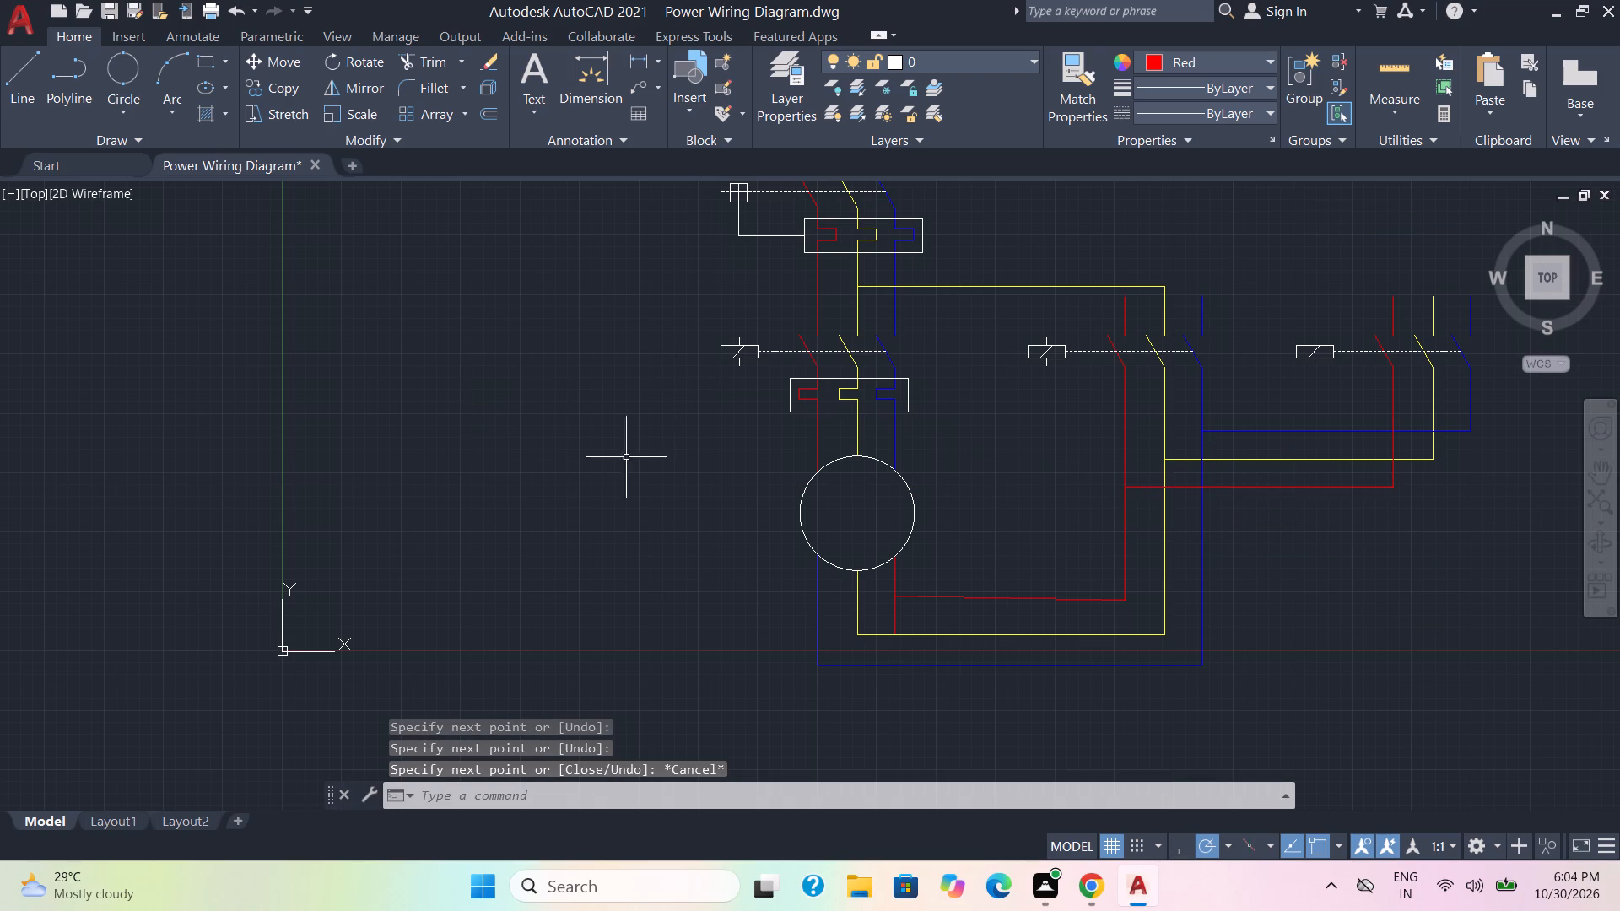
# Delete the slanted red segment between the first copied switch's red line and the short red line below the circle.
pyautogui.click(423, 64)
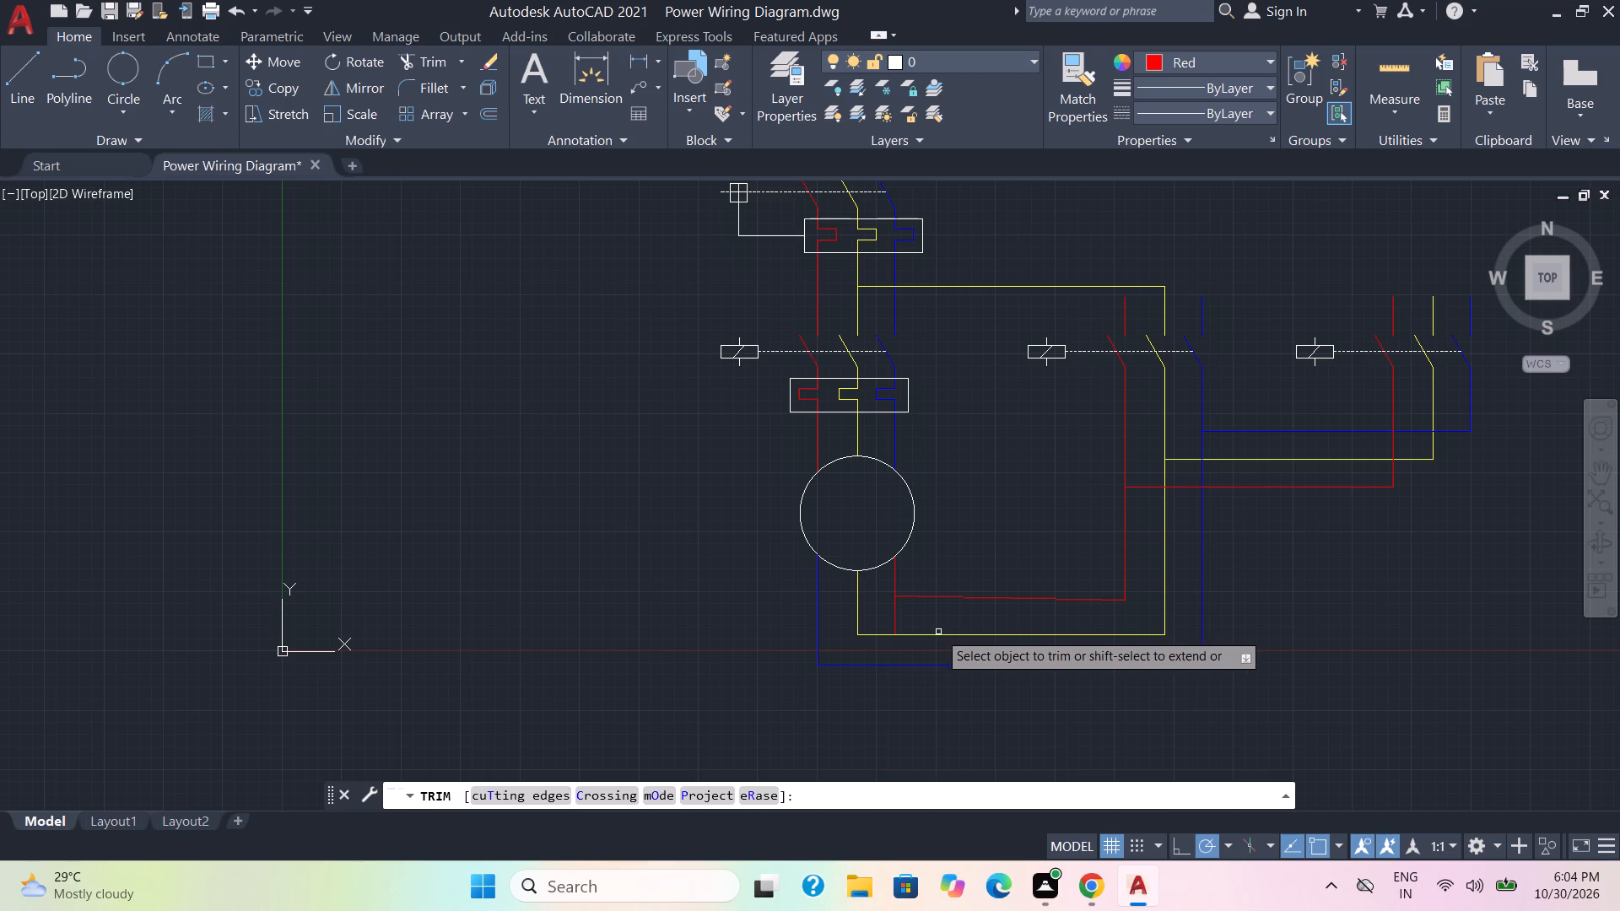
pyautogui.press('Escape')
pyautogui.click(991, 600)
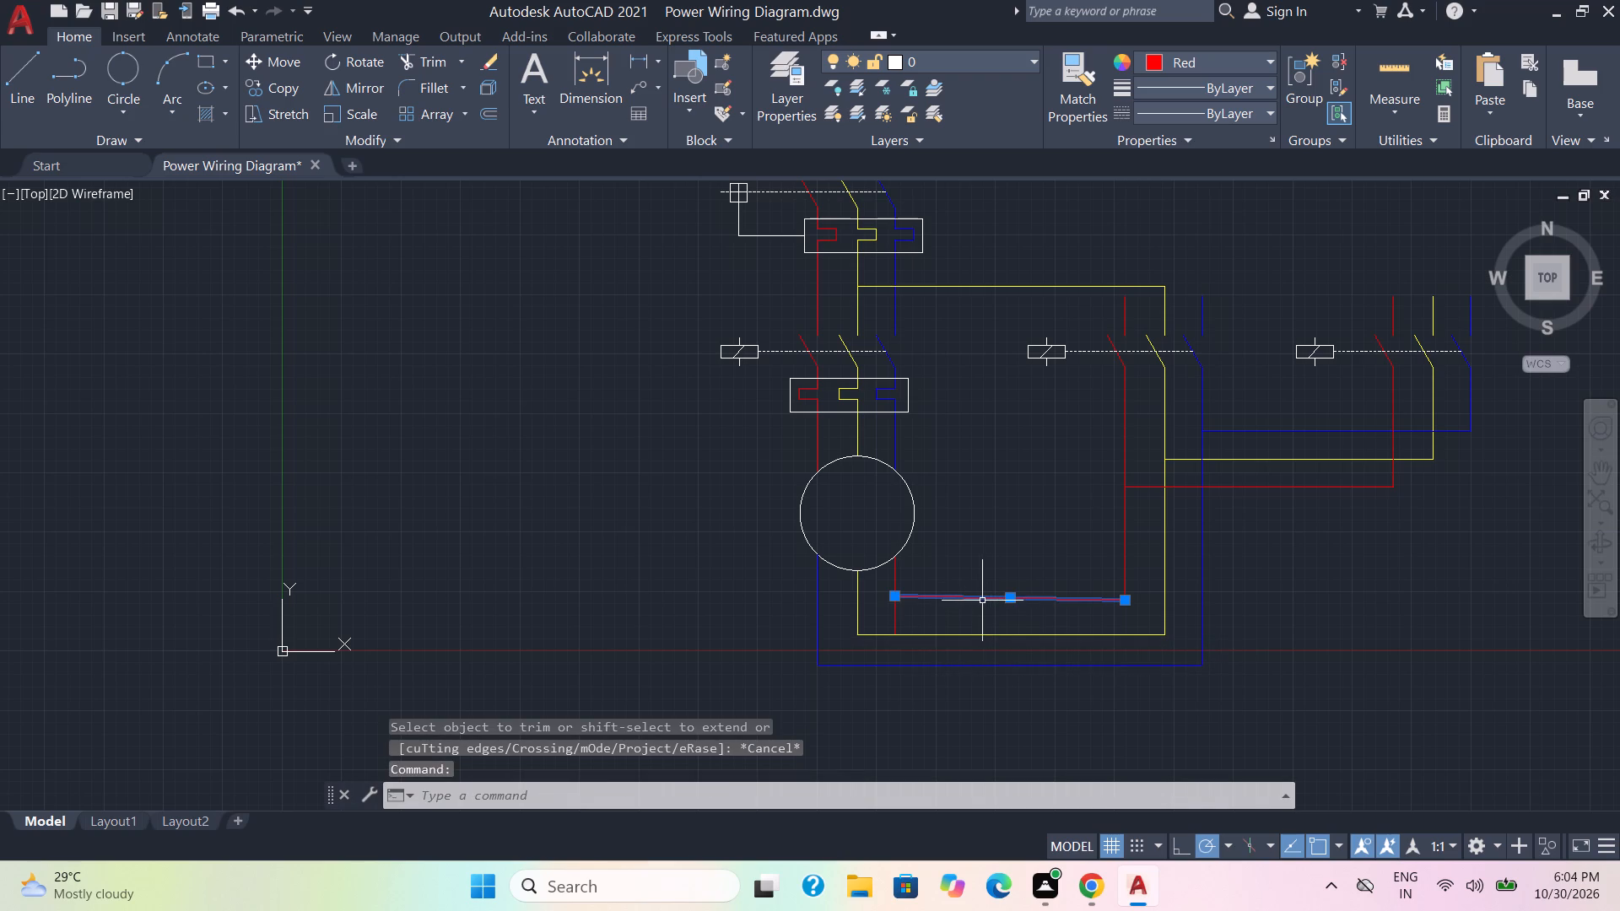
pyautogui.press('Delete')
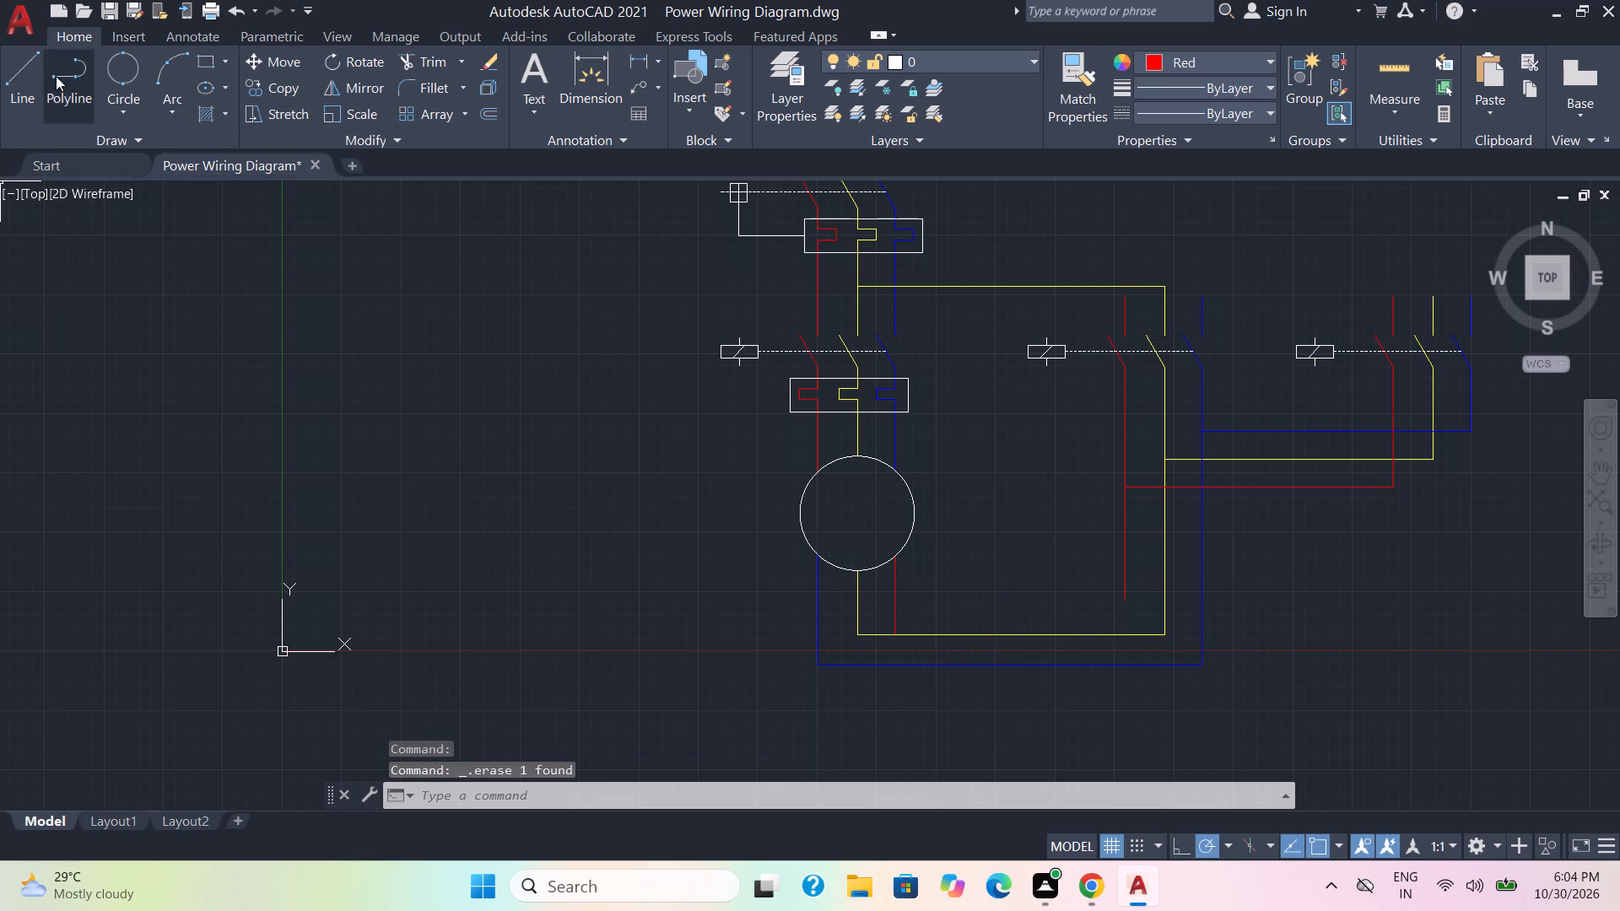
# Draw a horizontal red line from the first copied switch's red line end about 10 mm left to the short red line below the circle.
pyautogui.click(22, 89)
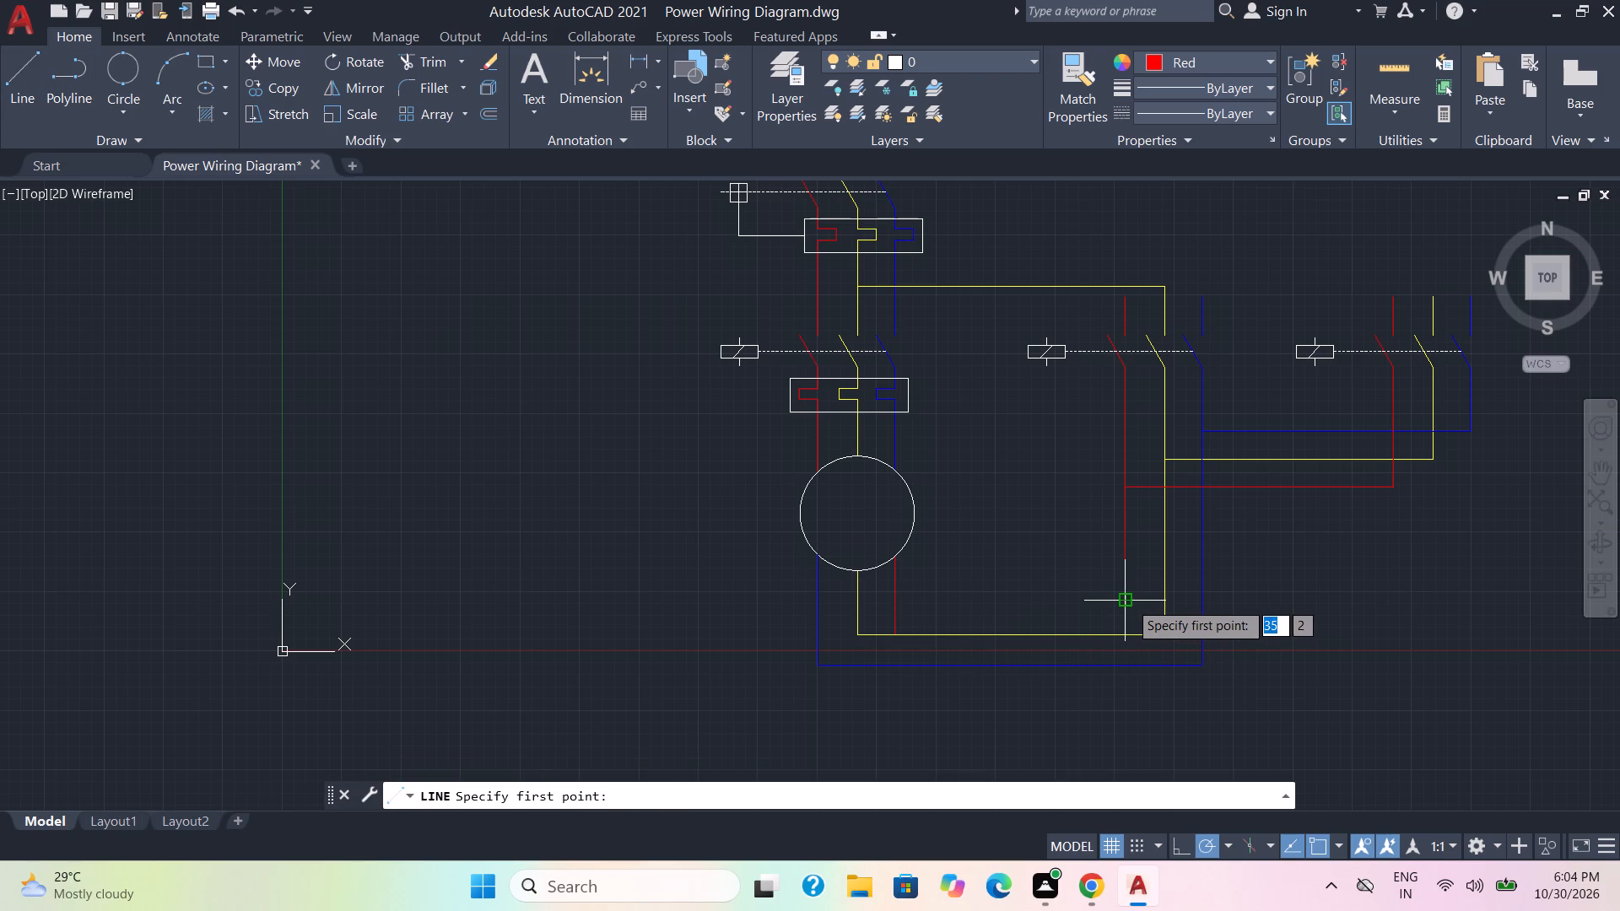
pyautogui.click(1129, 601)
pyautogui.scroll(2, 889, 611)
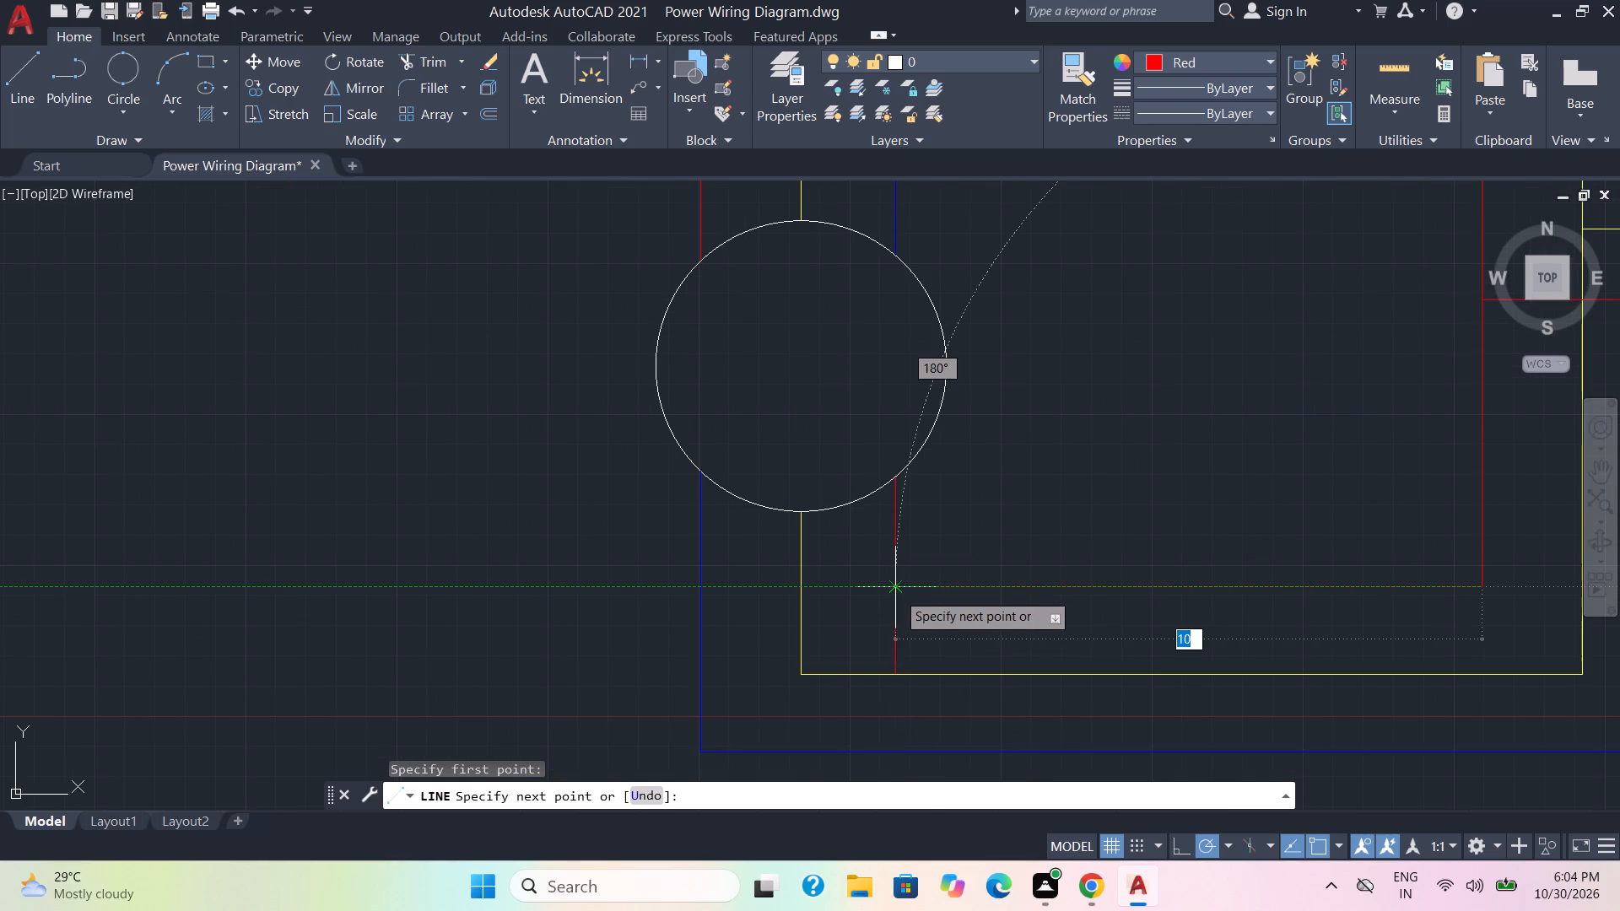
pyautogui.click(897, 592)
pyautogui.press('Escape')
# Trim the leftover vertical red stub under the circle, below the horizontal red connection.
pyautogui.click(916, 625)
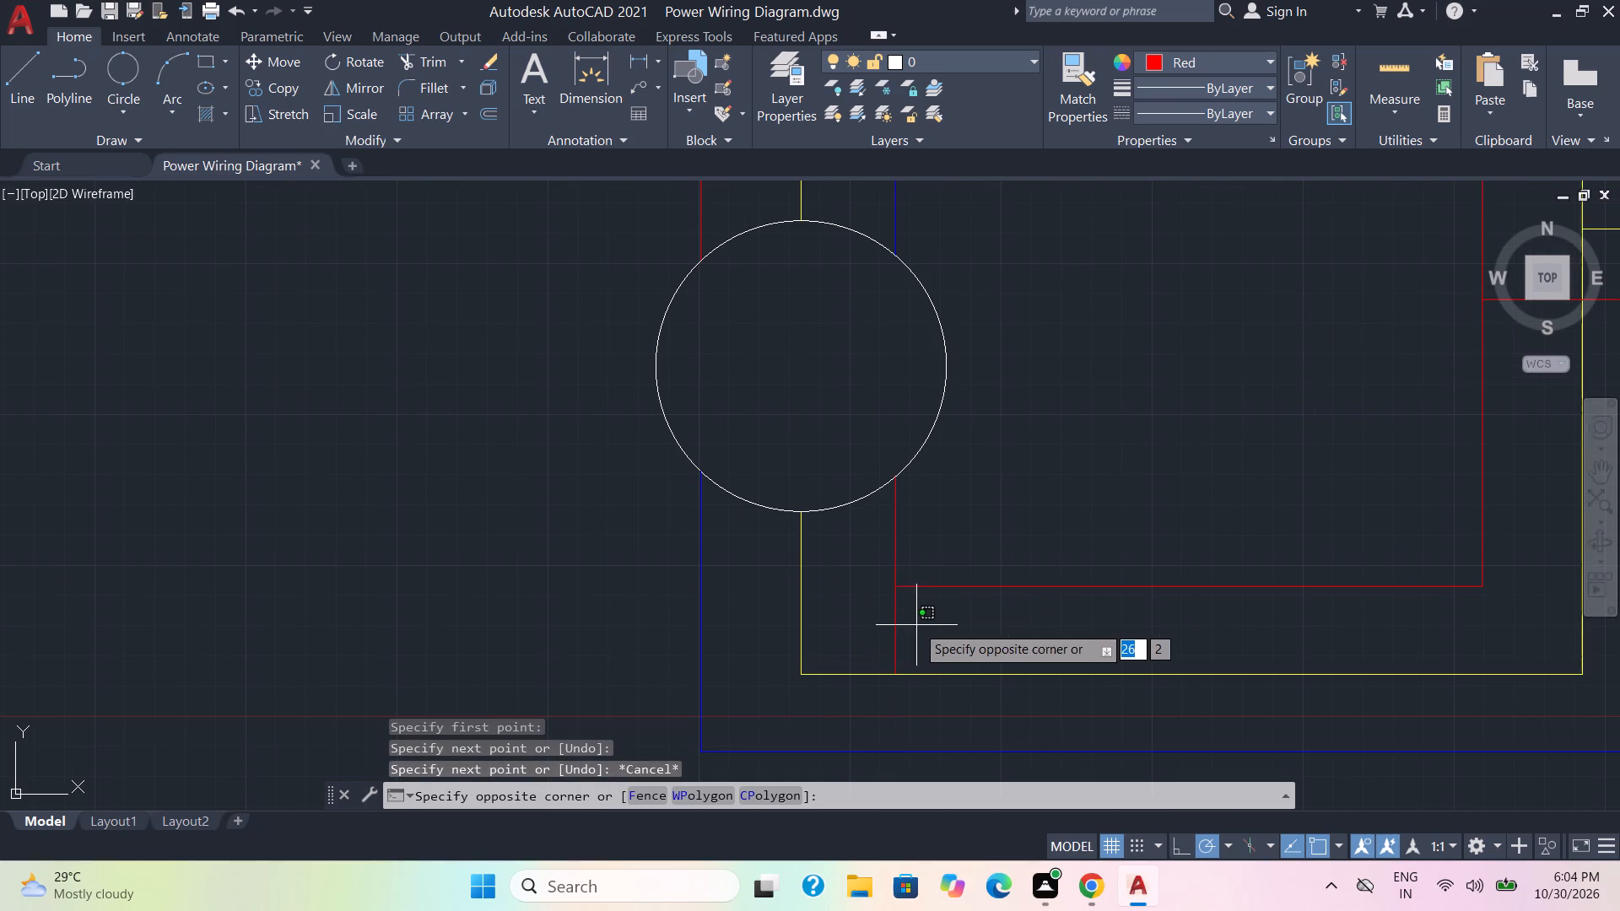
pyautogui.press('Escape')
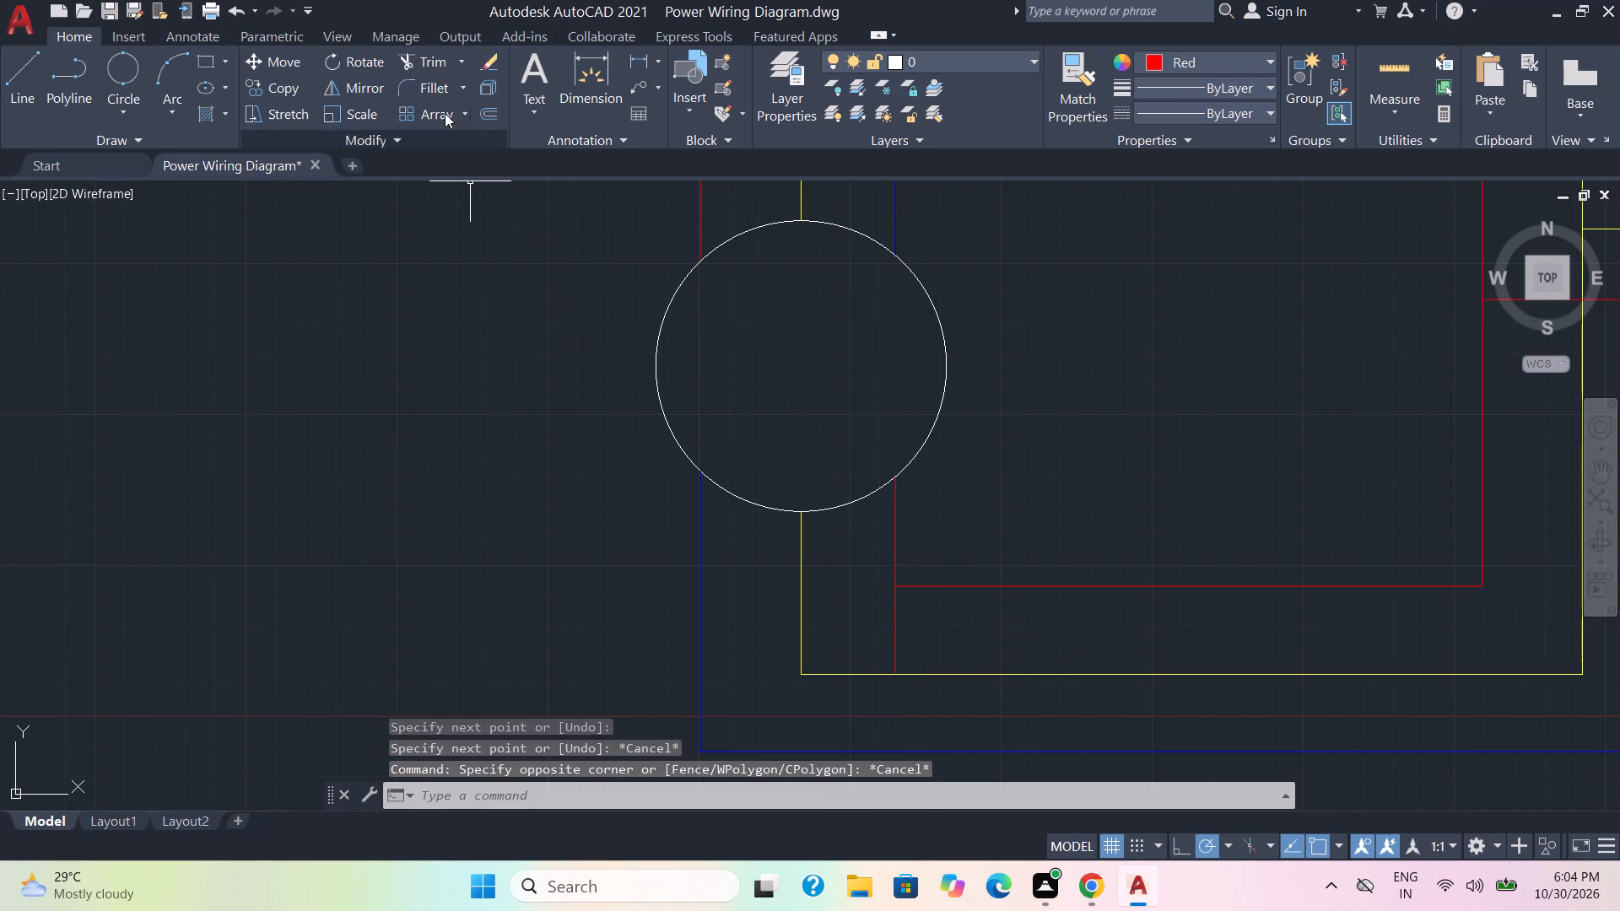
pyautogui.click(416, 46)
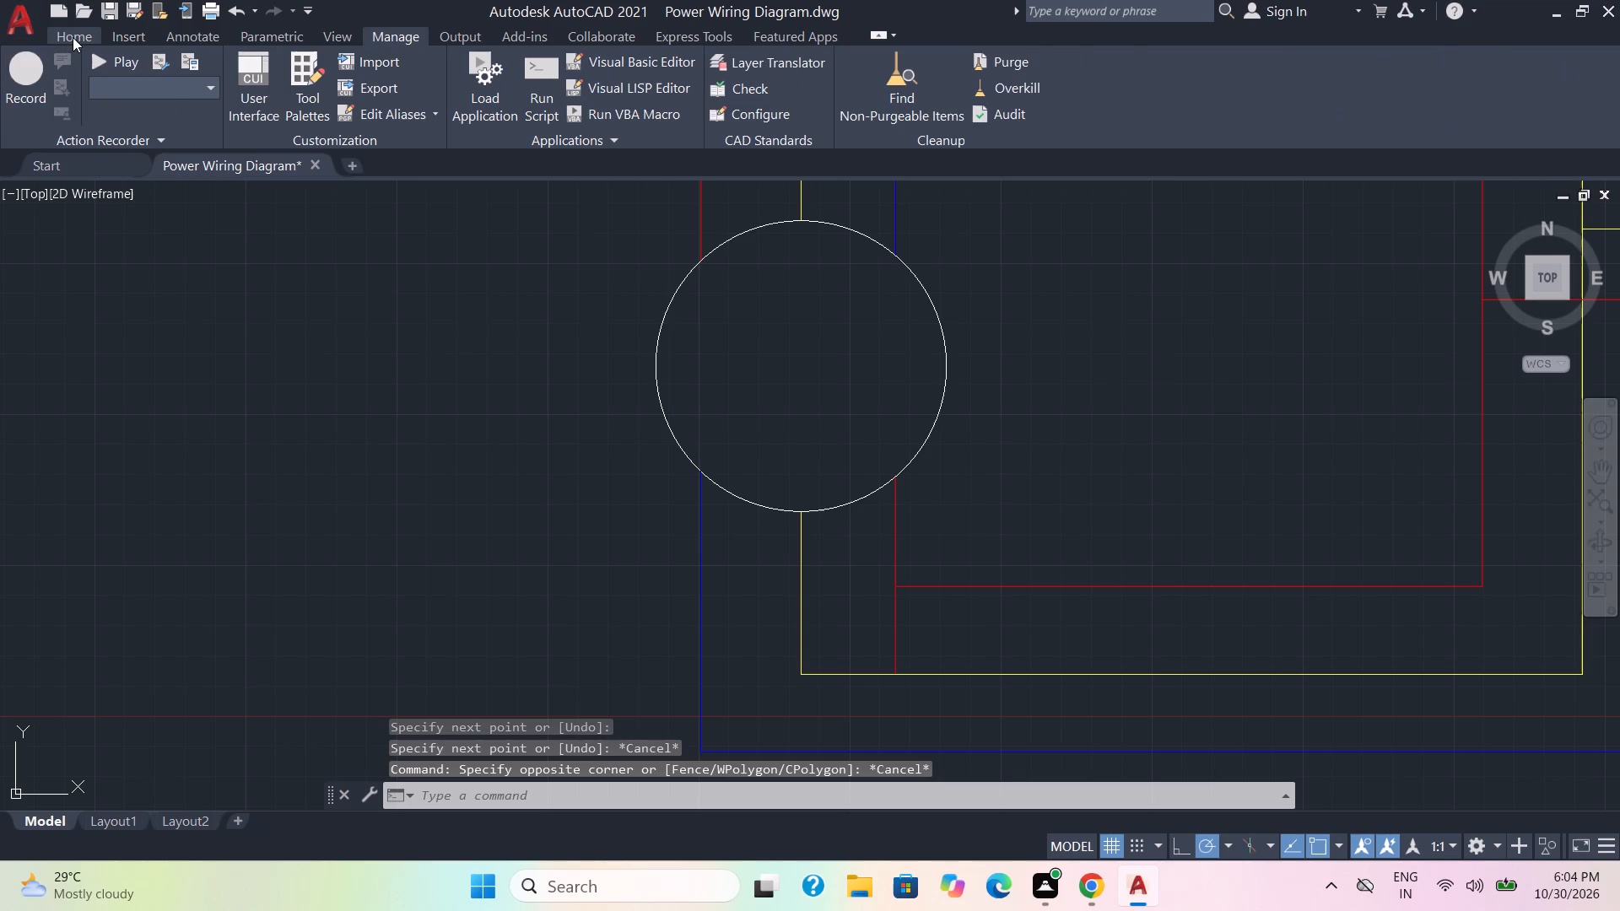
pyautogui.click(73, 37)
pyautogui.click(436, 69)
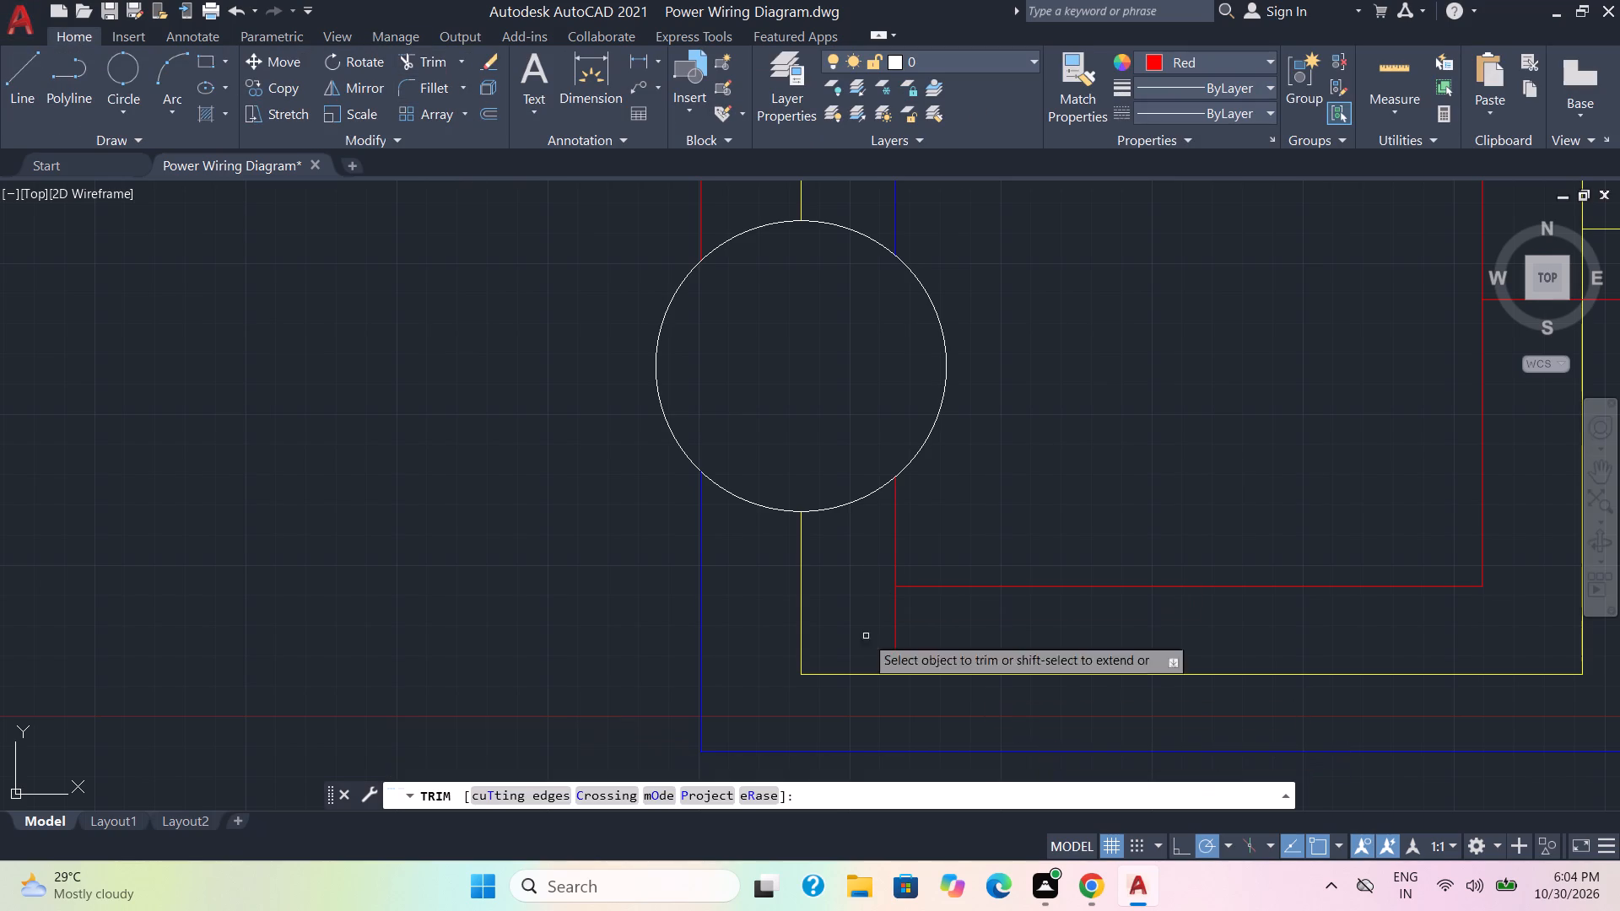
pyautogui.click(894, 629)
pyautogui.scroll(-2, 1073, 521)
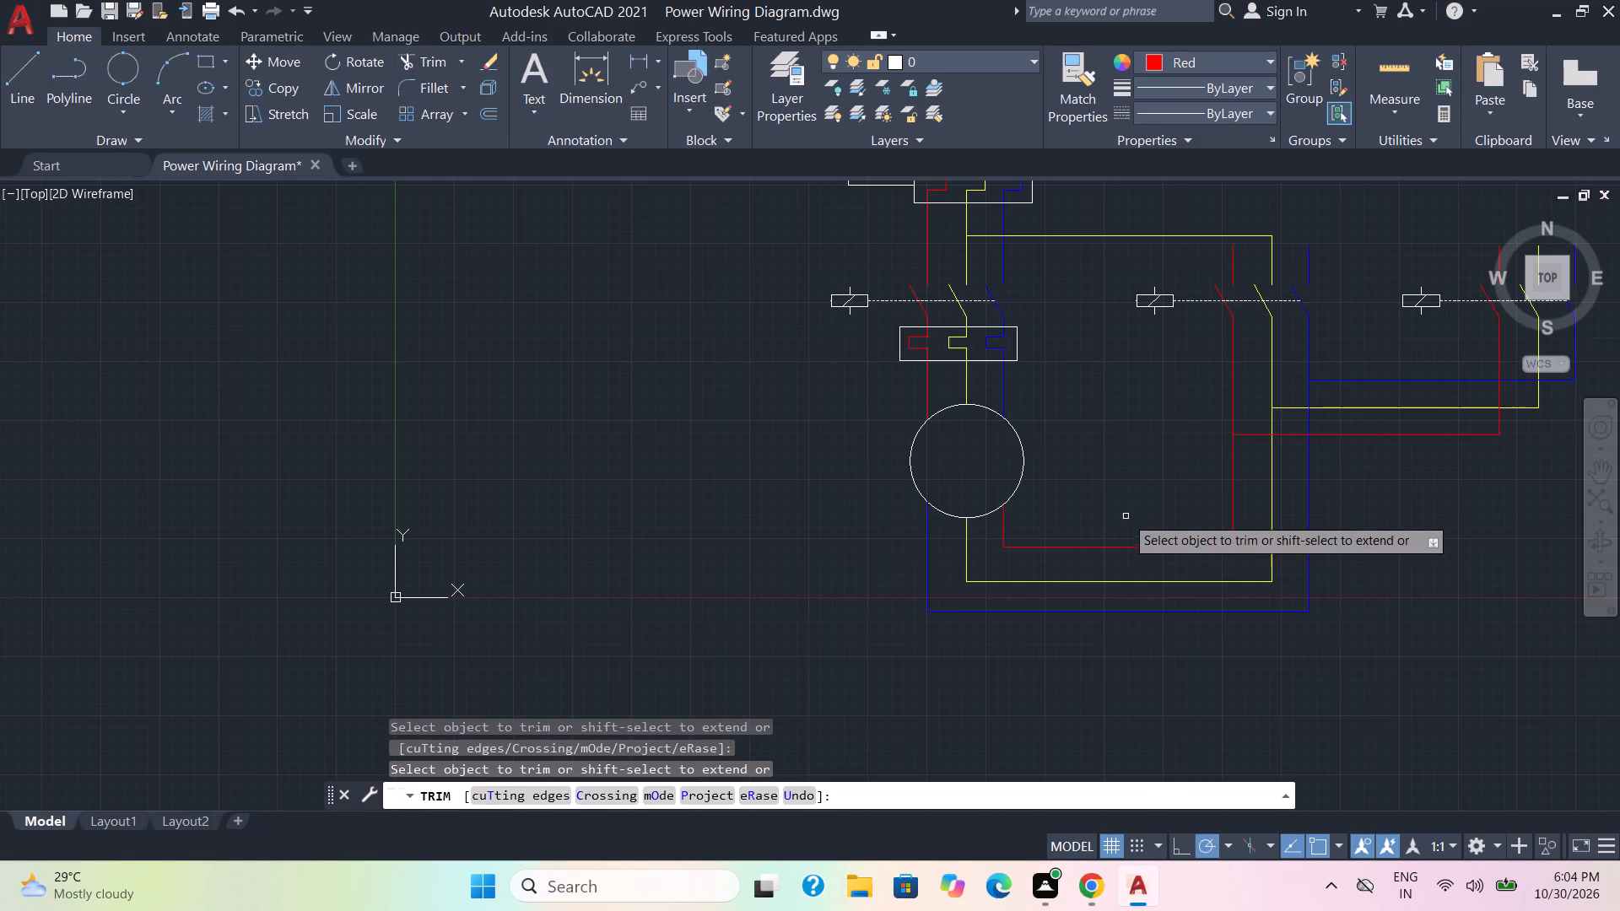
pyautogui.moveTo(1126, 510); pyautogui.dragTo(932, 584, button='middle')
pyautogui.press('Escape')
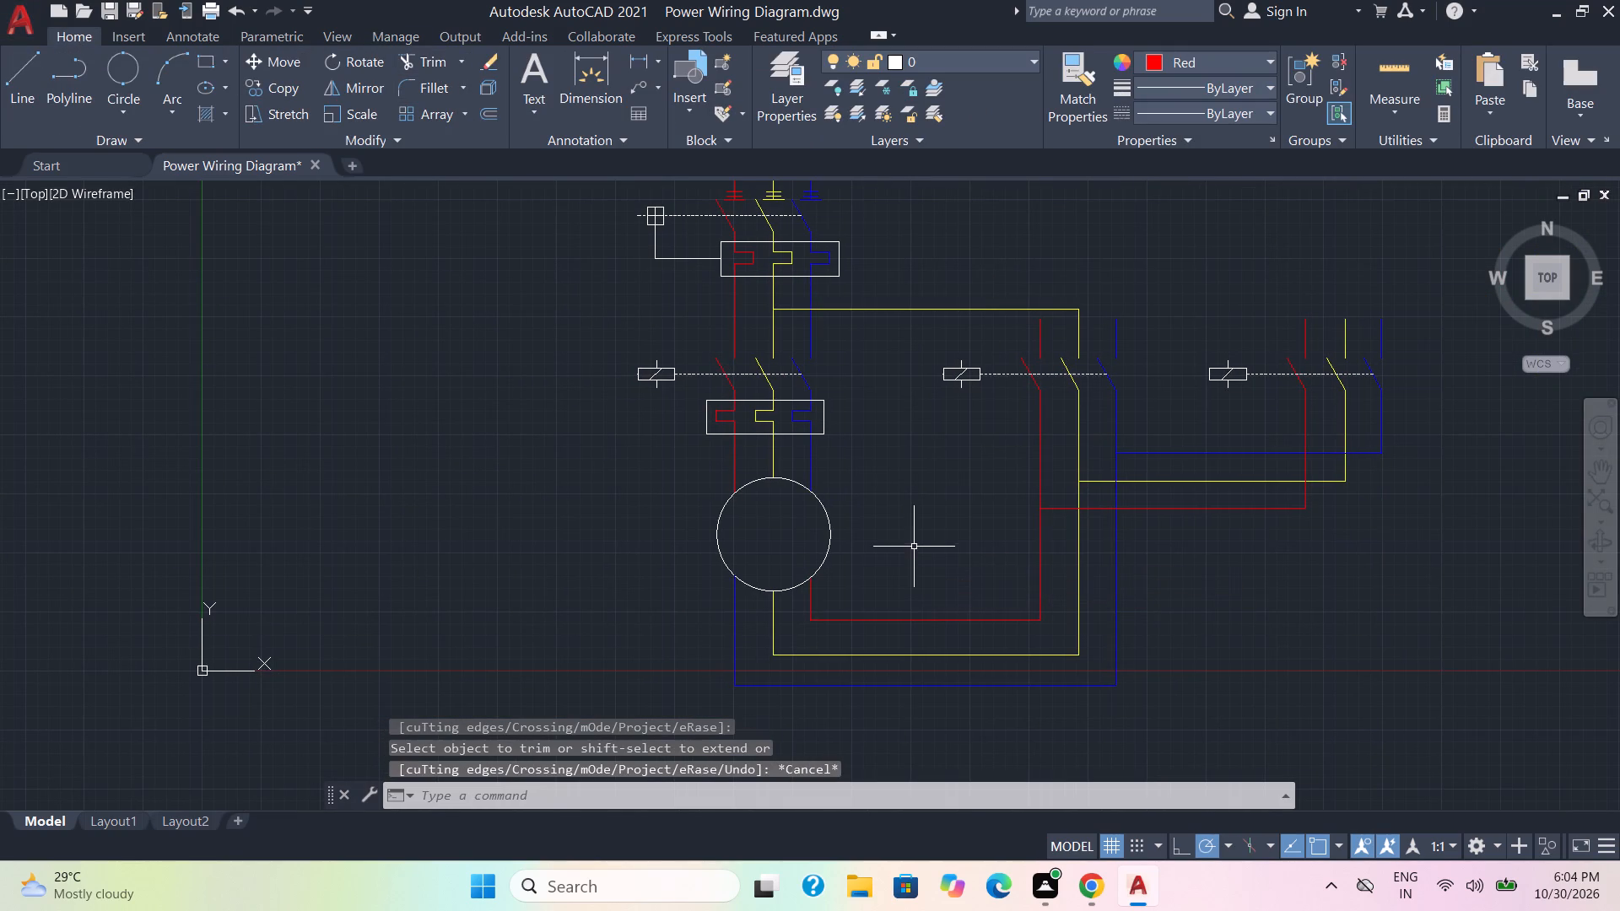
# Draw a horizontal red line from the main column's red line above its contactor to the first copied switch's upper red terminal line.
pyautogui.moveTo(1277, 596); pyautogui.dragTo(1292, 661, button='middle')
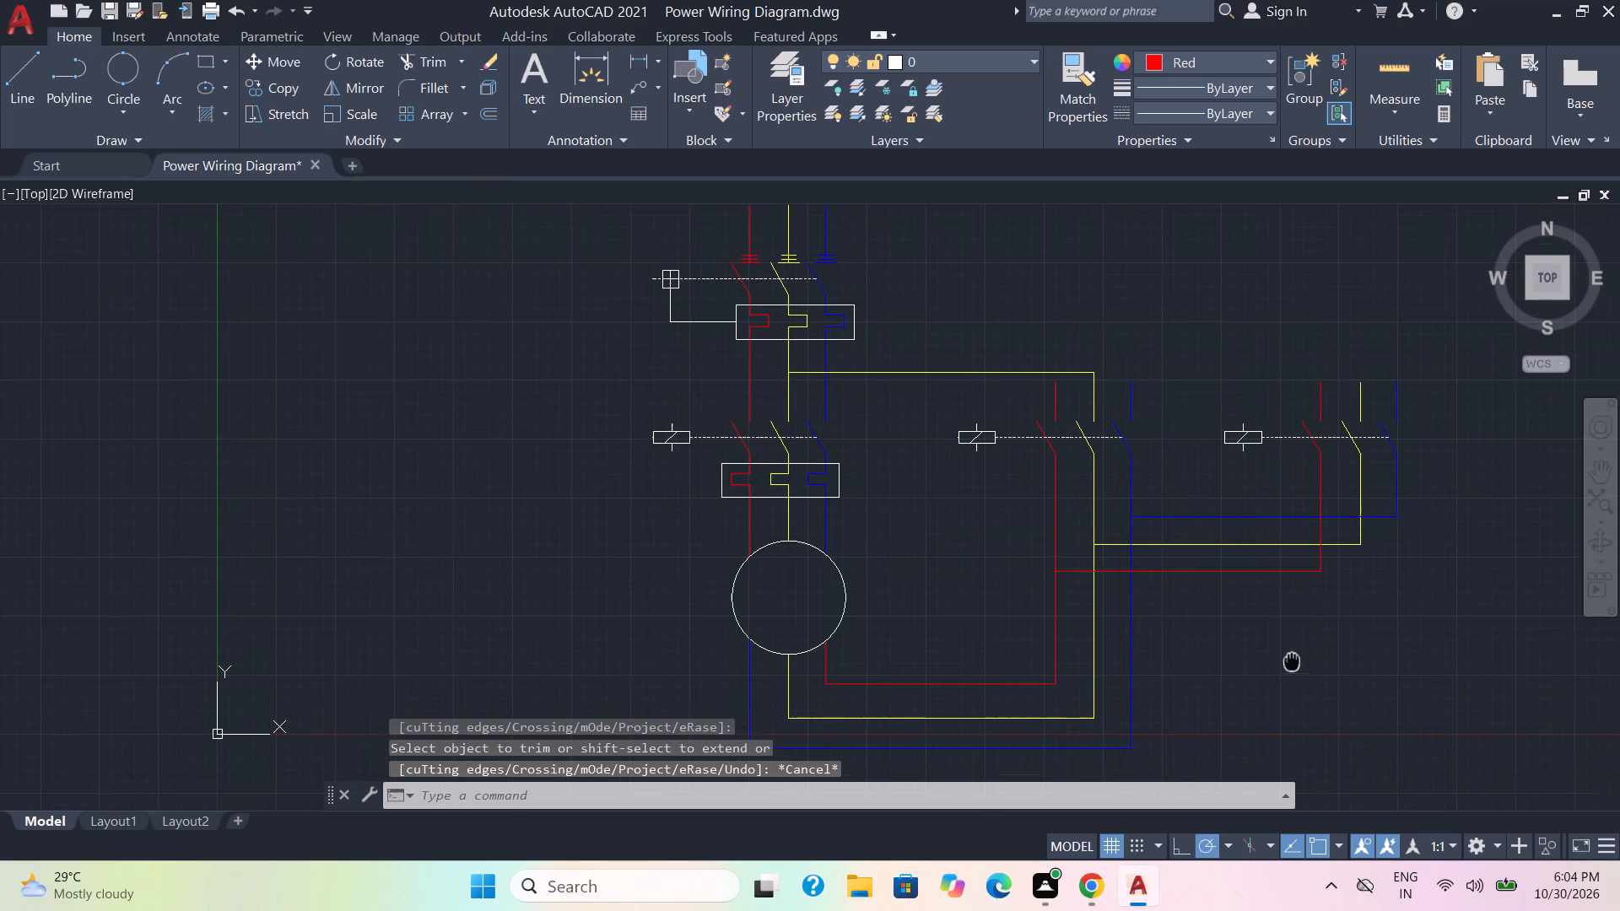
pyautogui.moveTo(1292, 661); pyautogui.dragTo(1292, 666, button='middle')
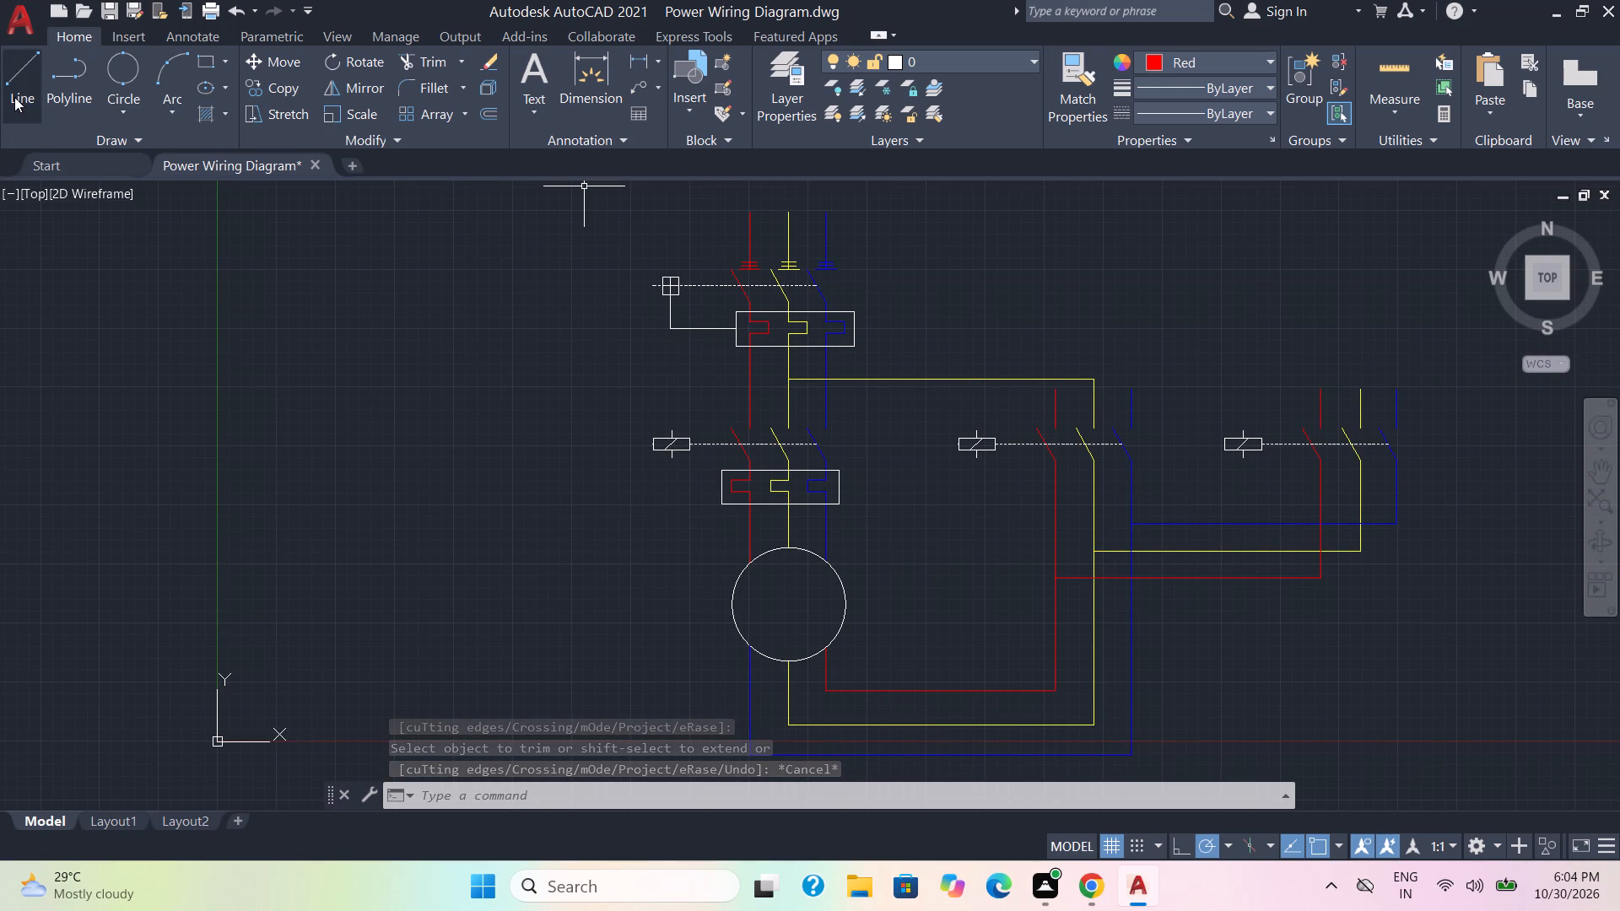
pyautogui.click(19, 88)
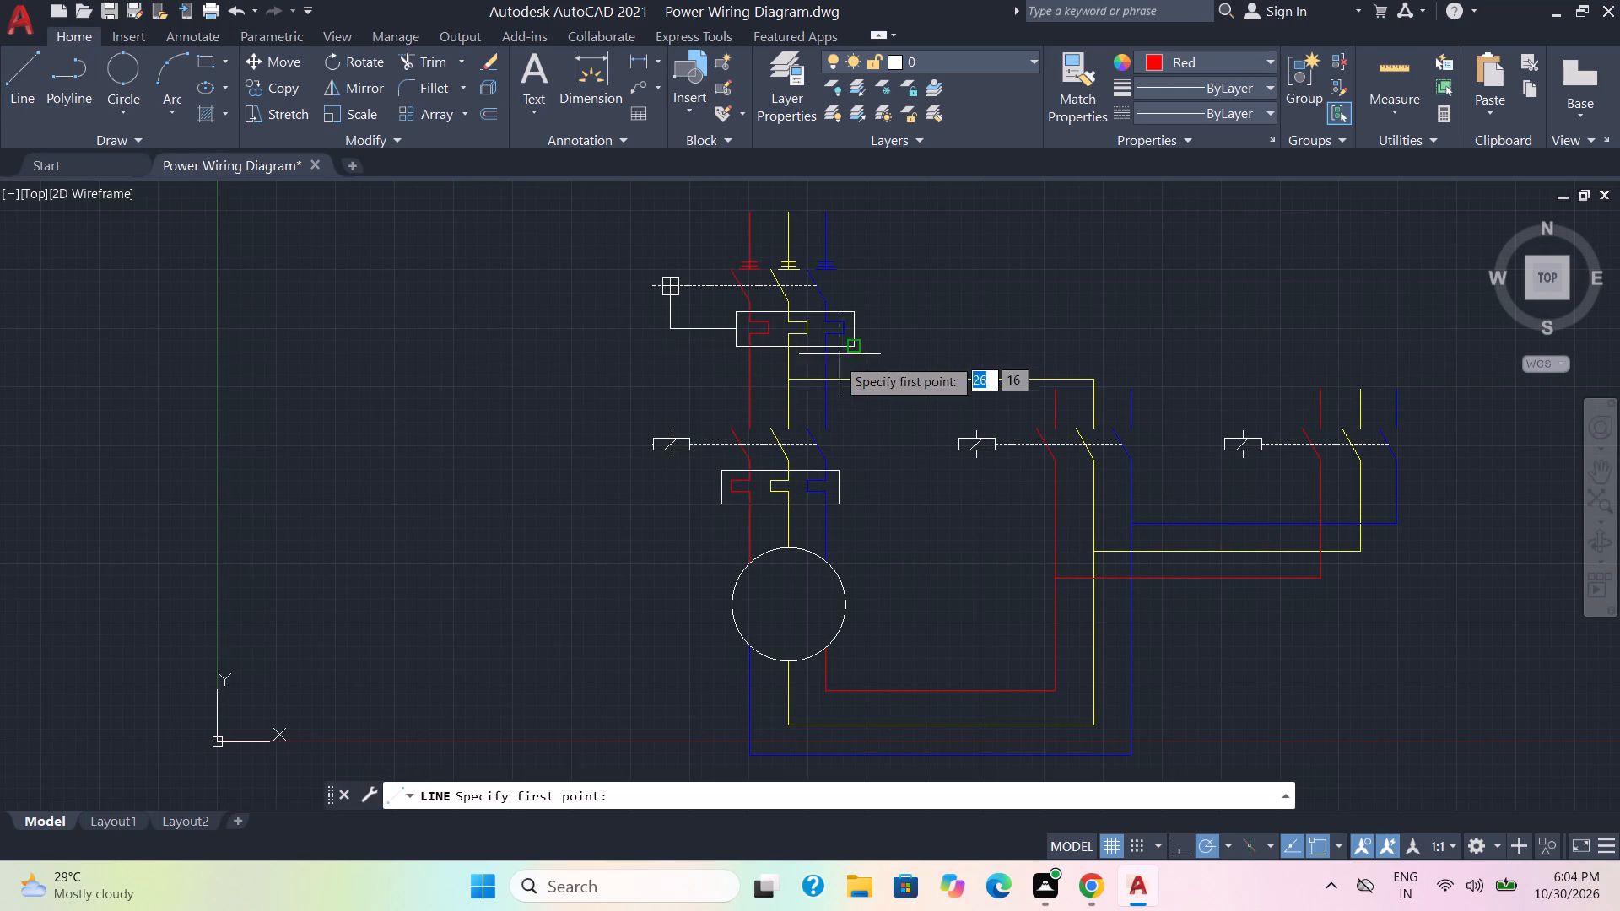
pyautogui.click(751, 406)
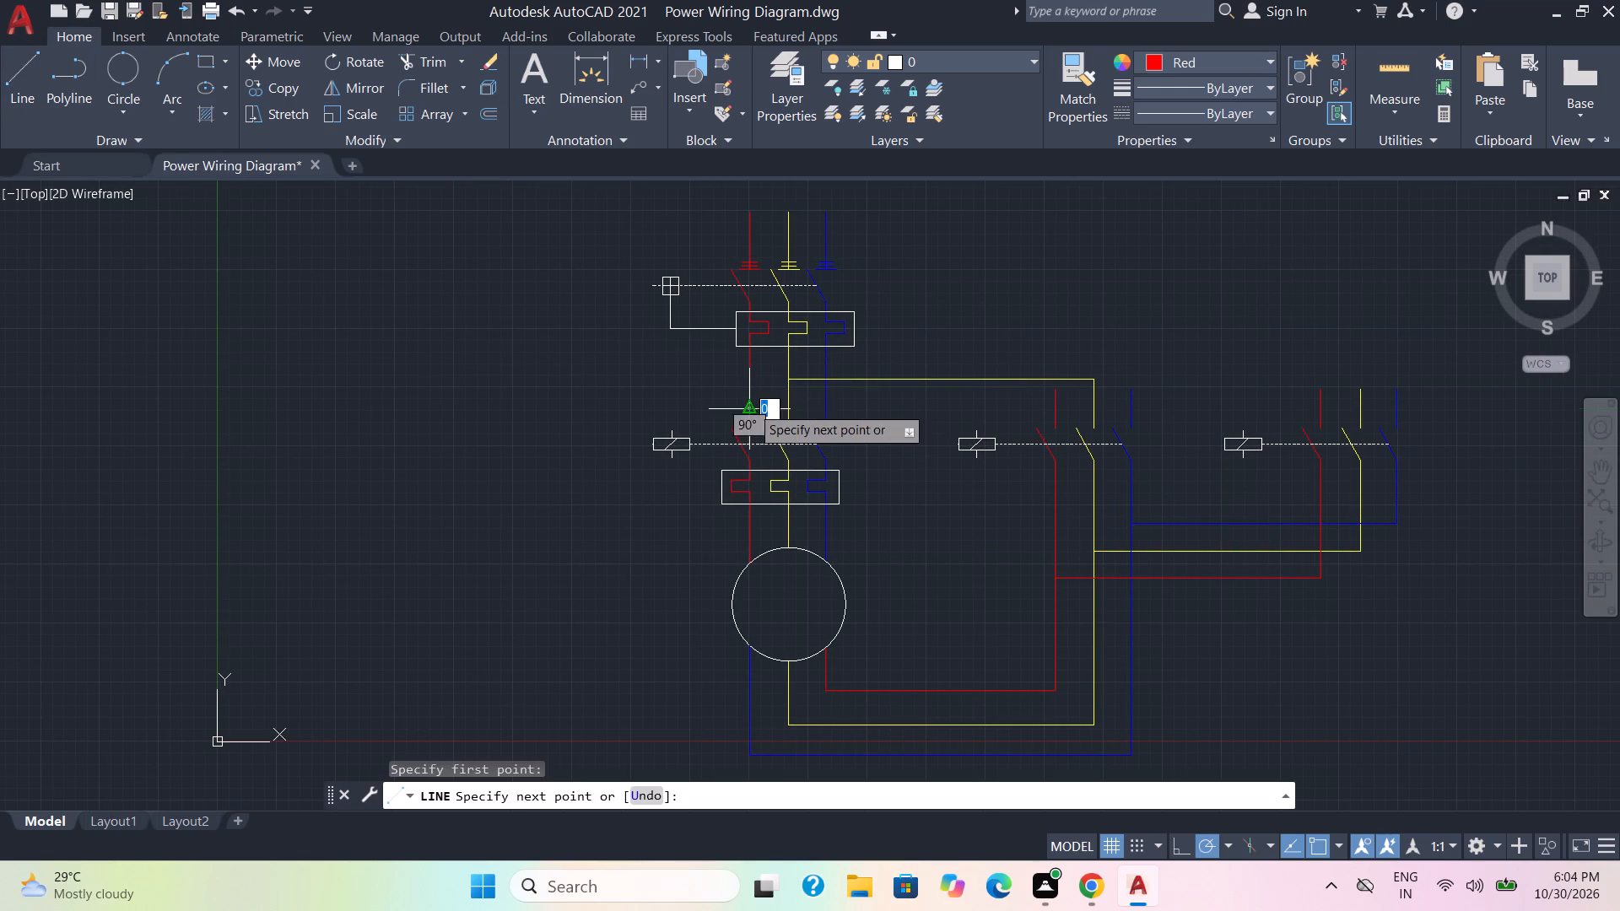
pyautogui.click(1054, 403)
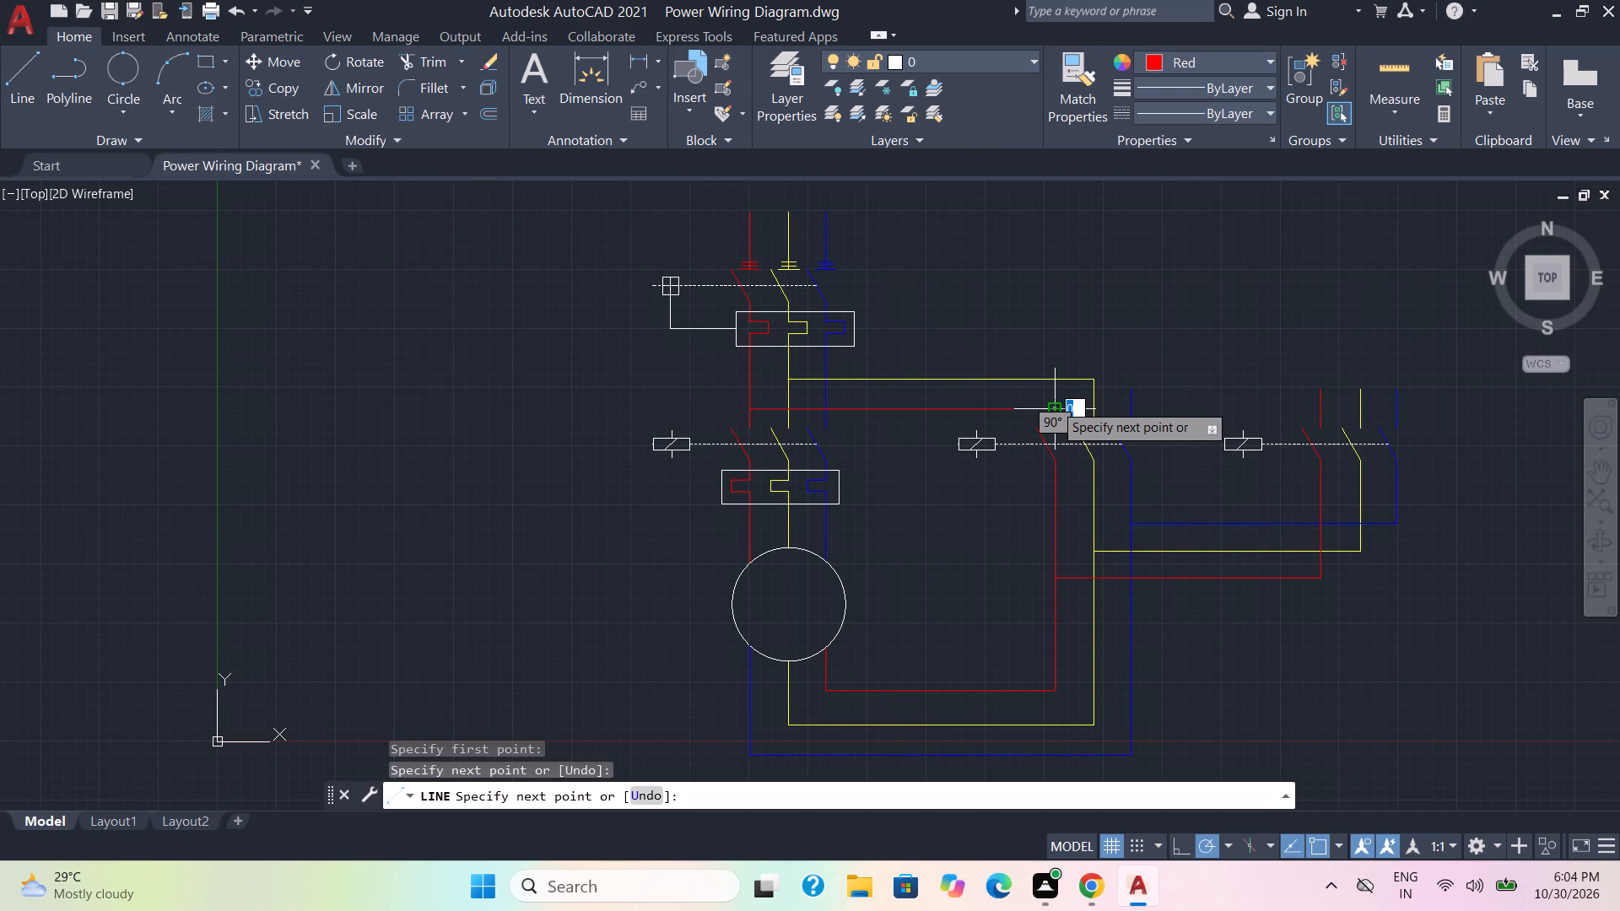
pyautogui.press('Escape')
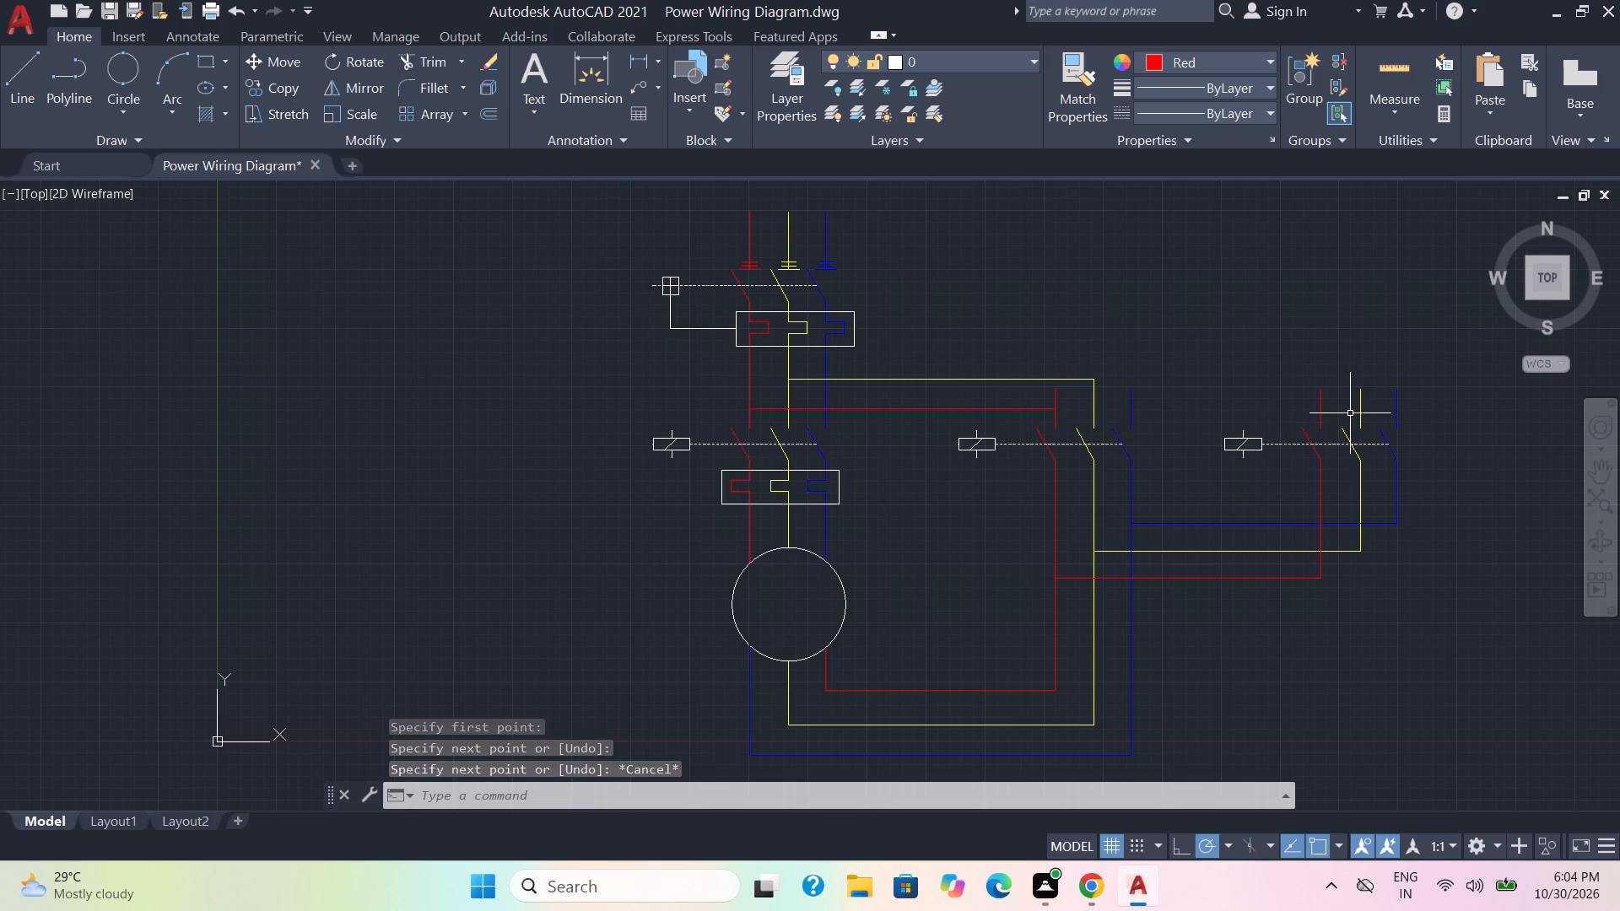
# Draw a horizontal red line across the upper ends of the second copied switch's three poles, from the red to the blue terminal.
pyautogui.click(17, 73)
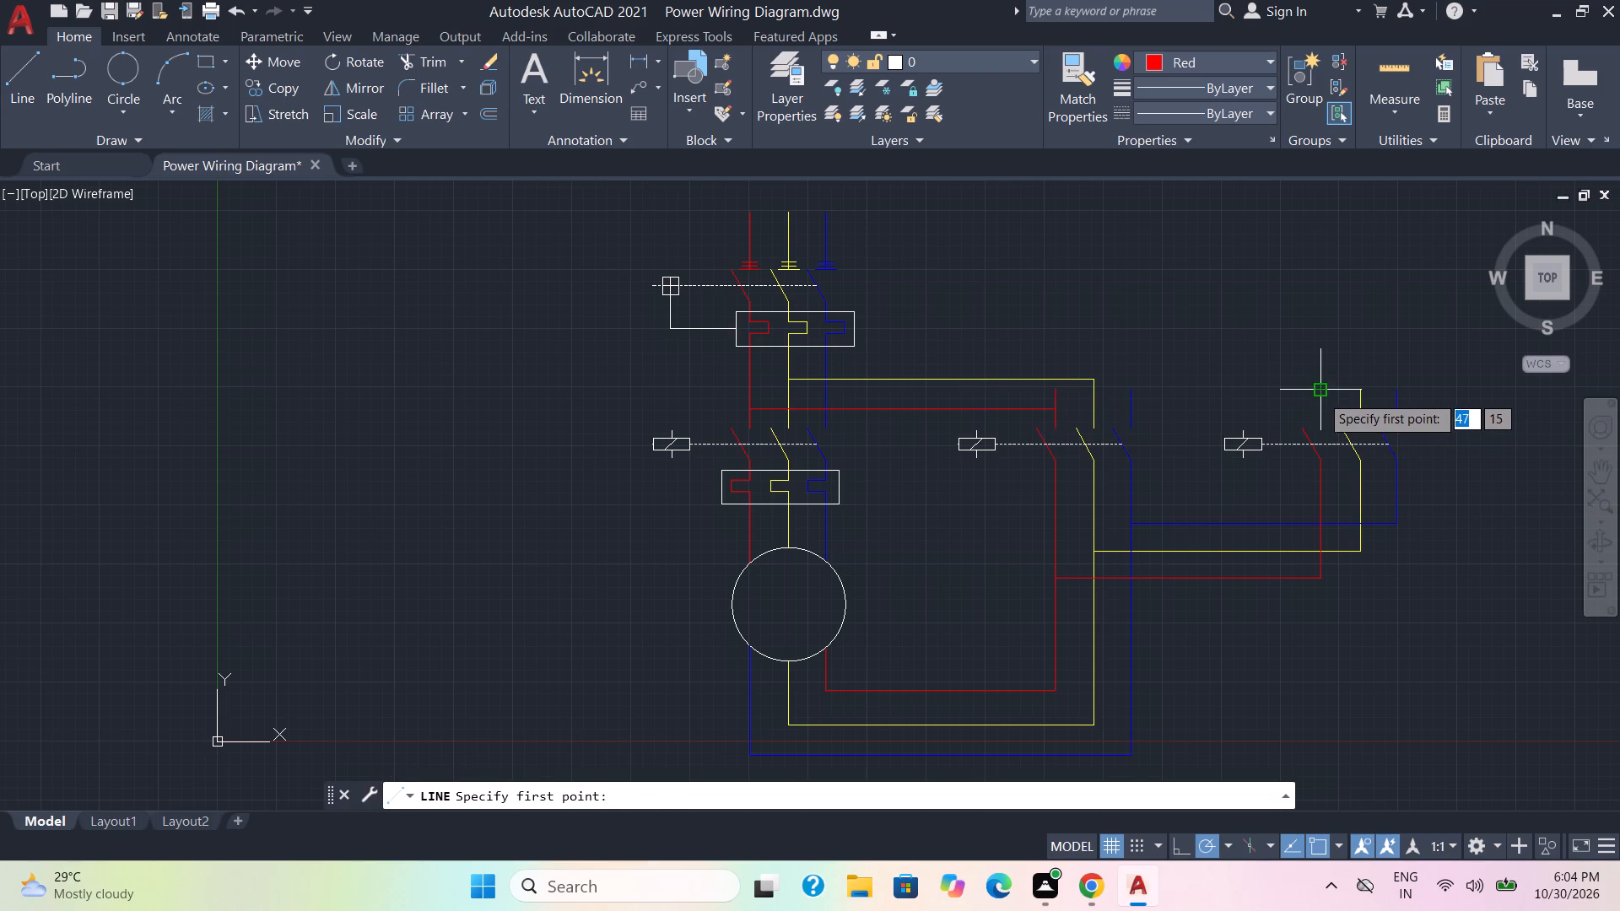
pyautogui.click(1320, 395)
pyautogui.click(1402, 396)
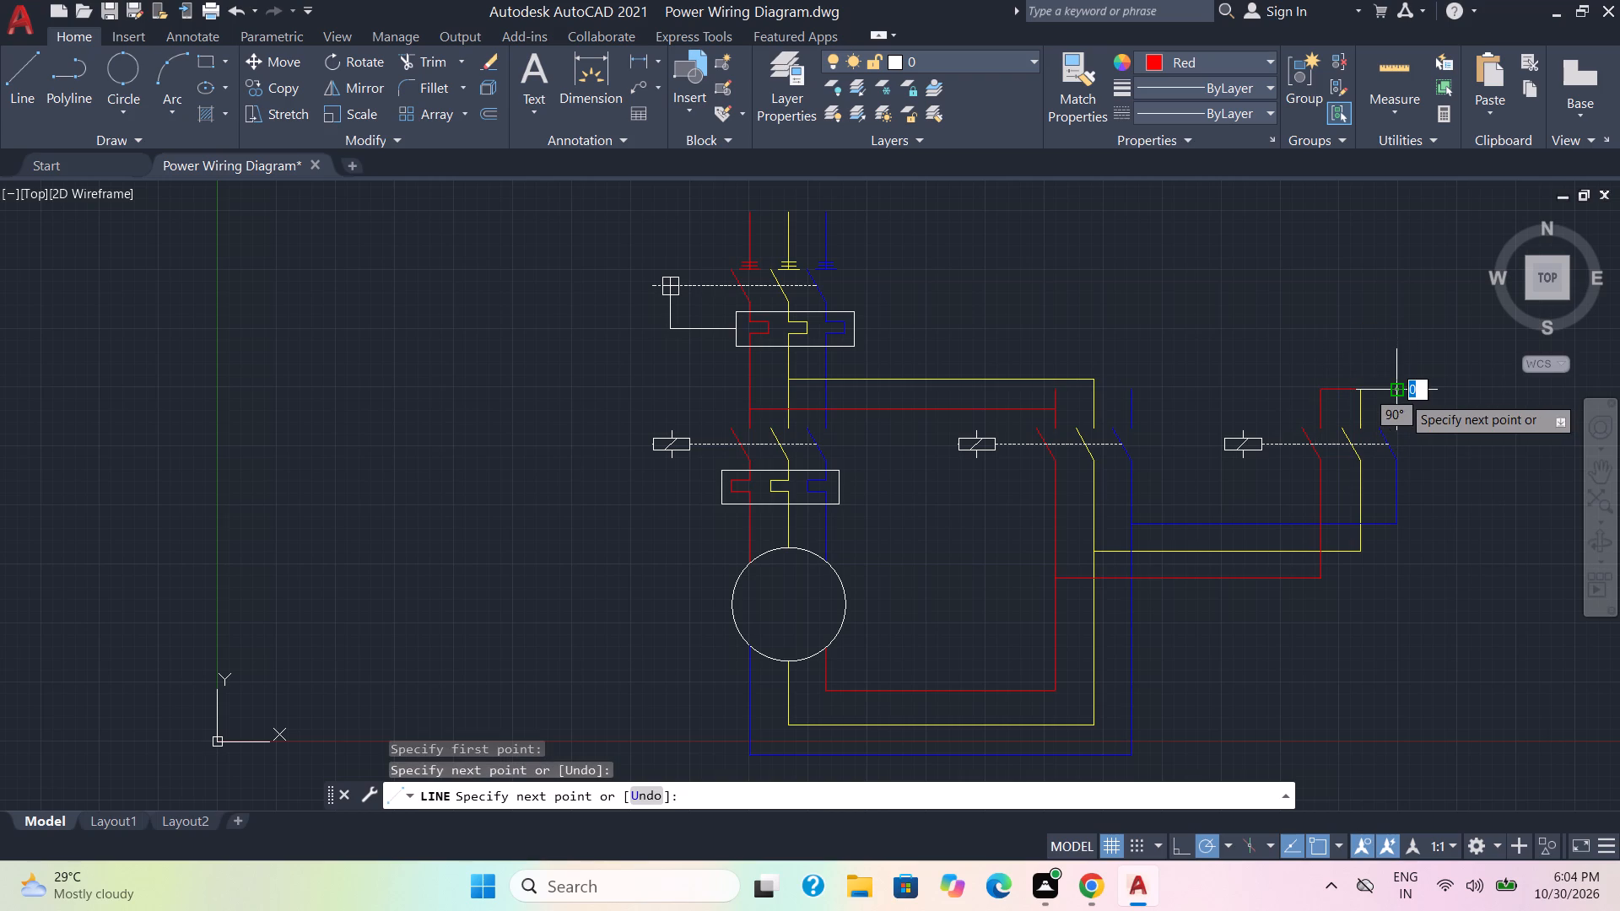
pyautogui.press('Escape')
# Change the second copied switch's upper yellow and blue terminal lines to red.
pyautogui.click(1427, 427)
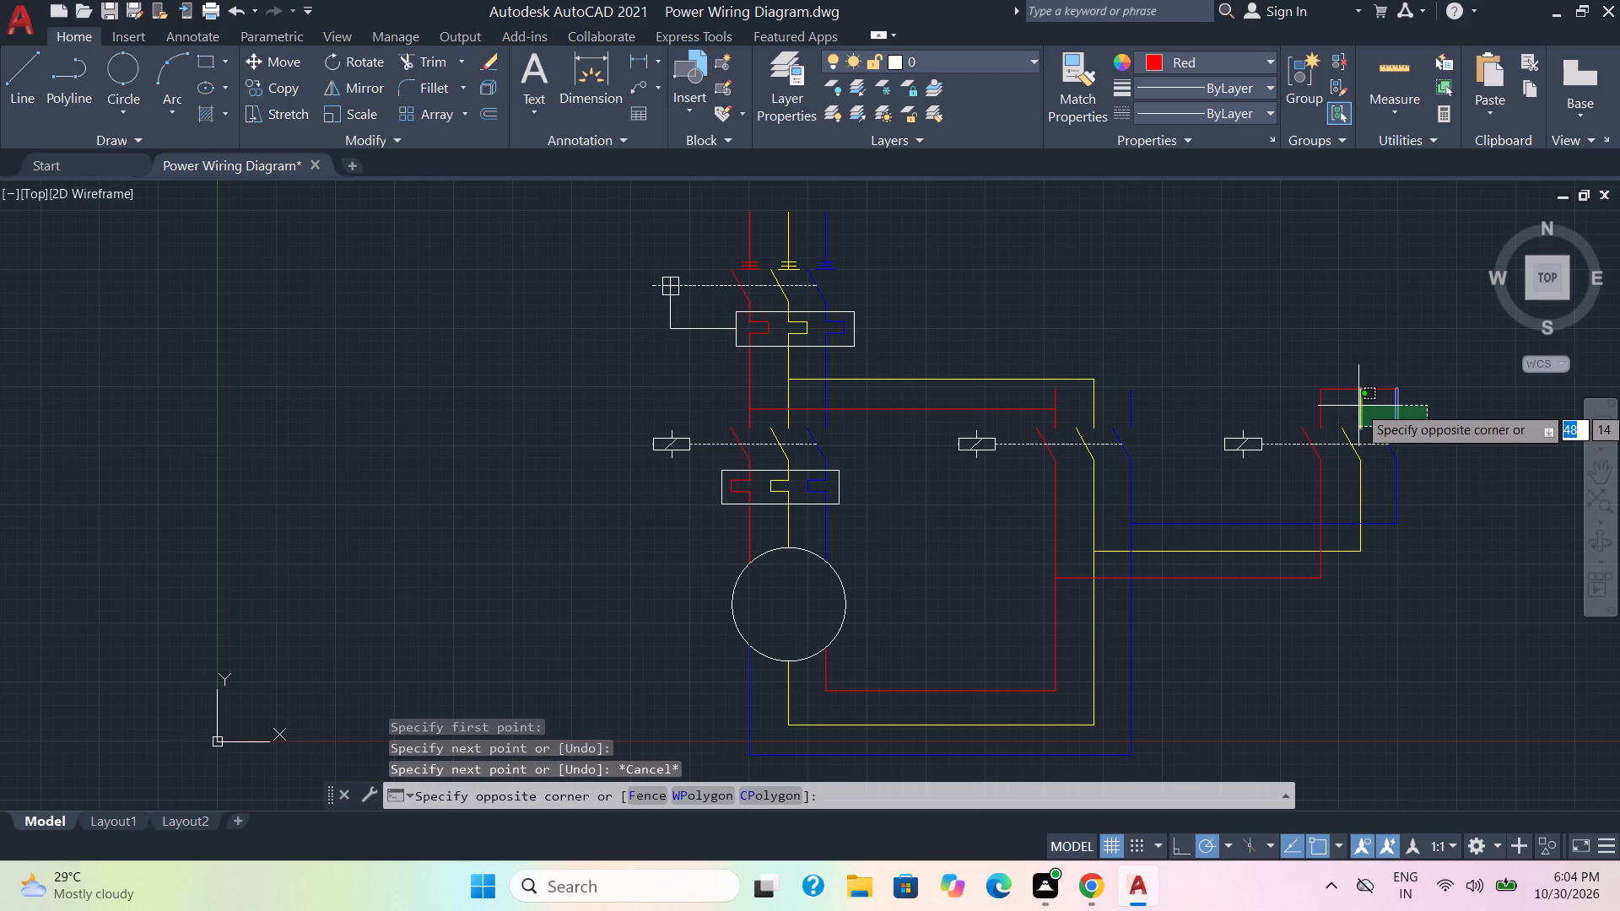
pyautogui.click(1358, 406)
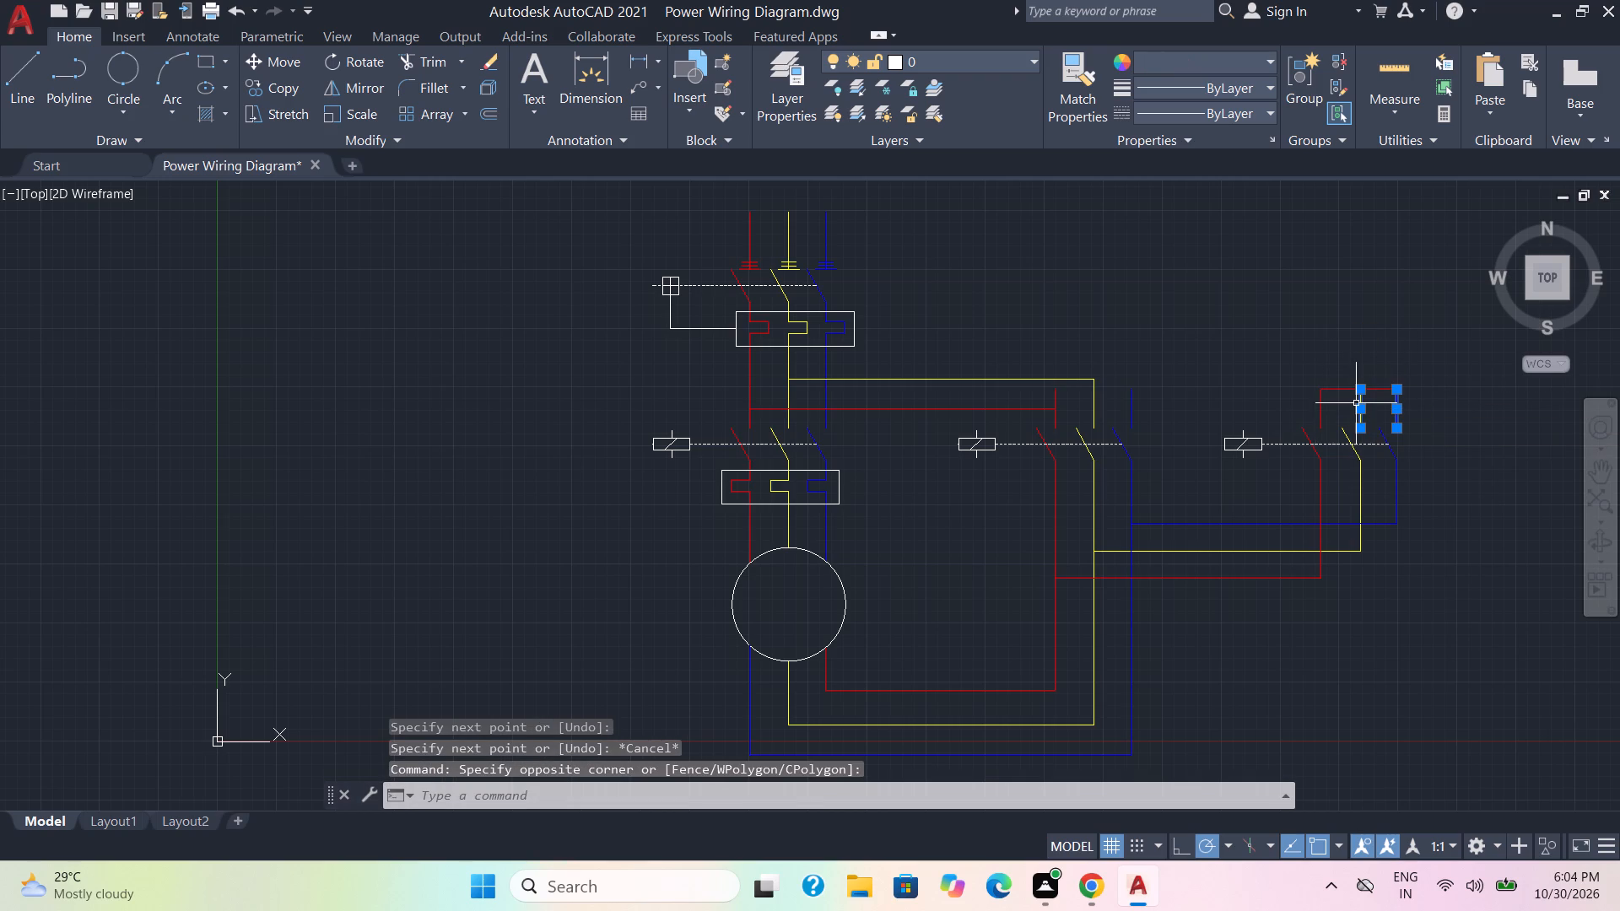
pyautogui.click(1250, 62)
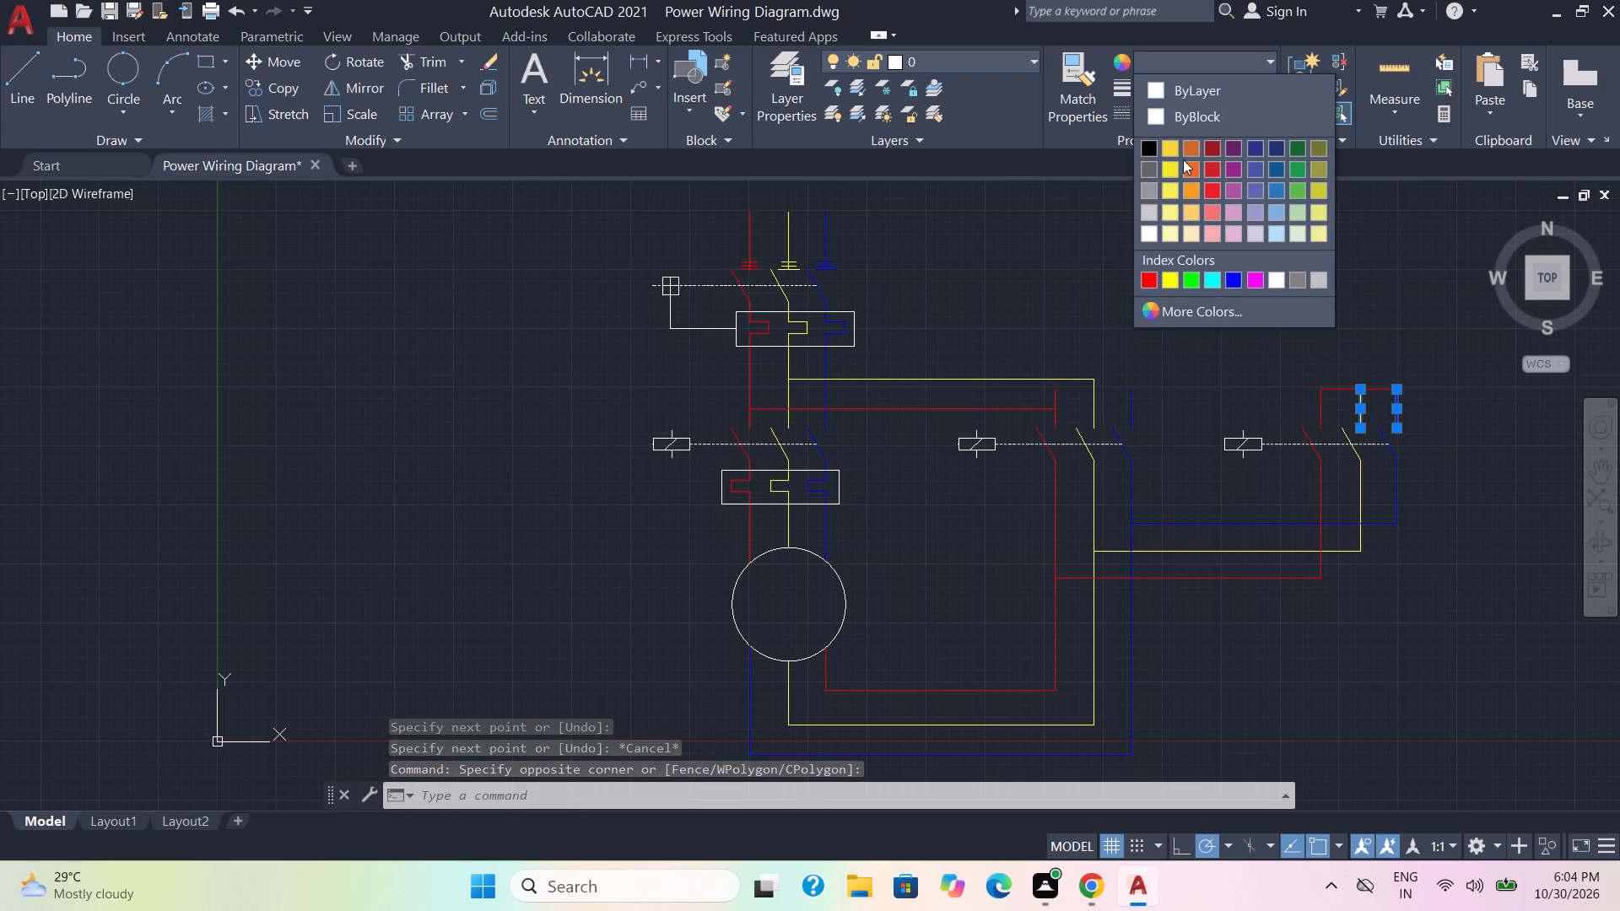
pyautogui.click(1145, 279)
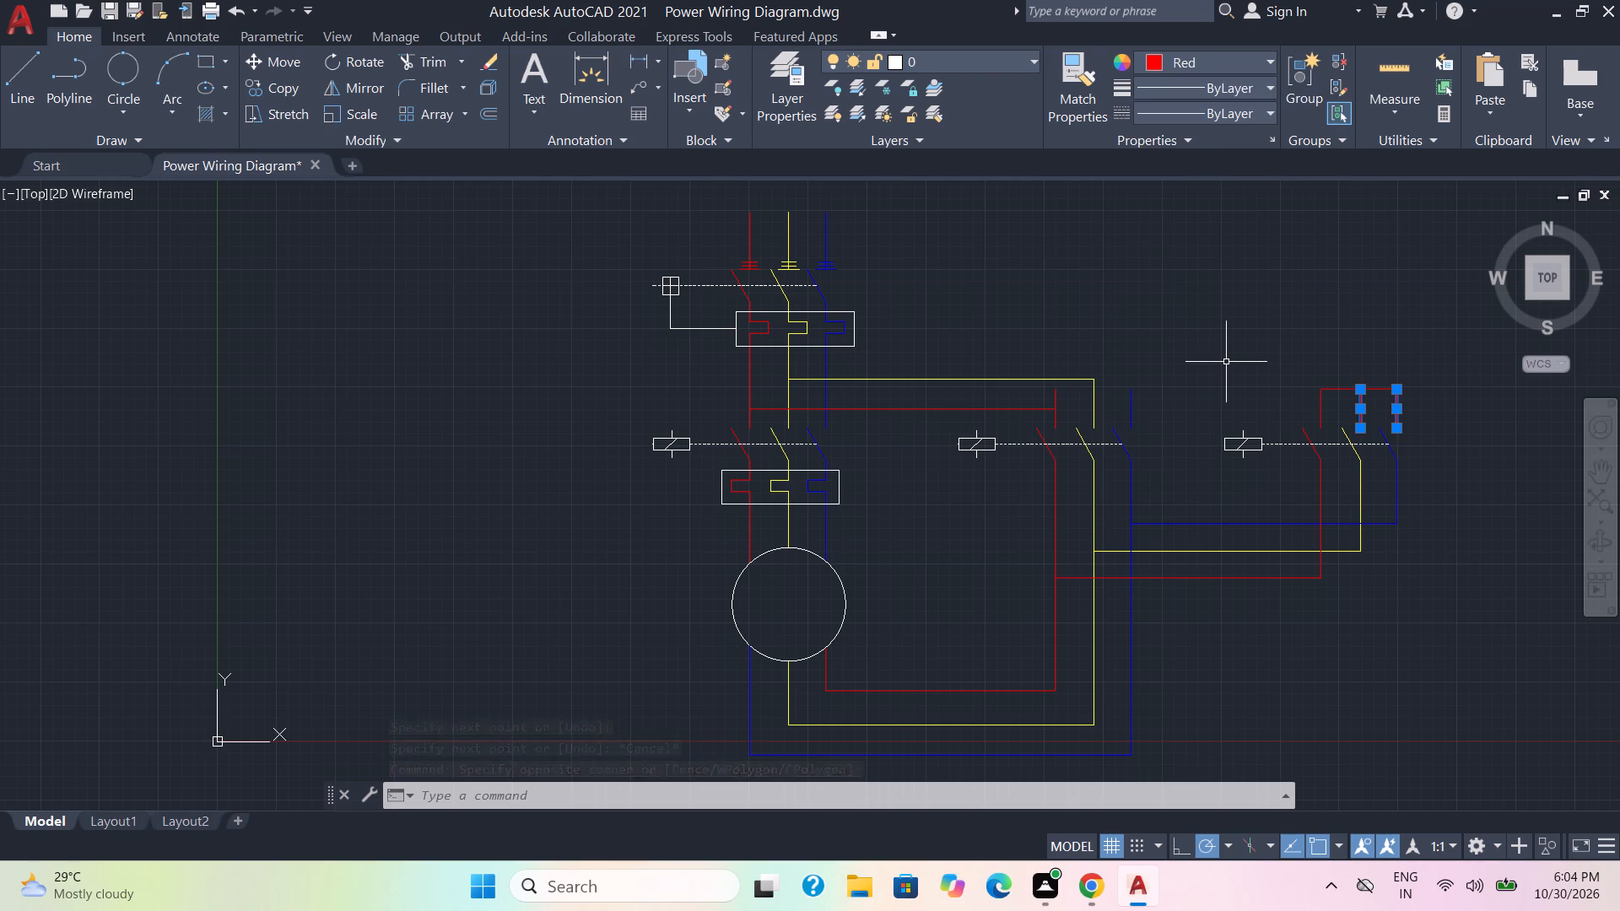
pyautogui.press('Escape')
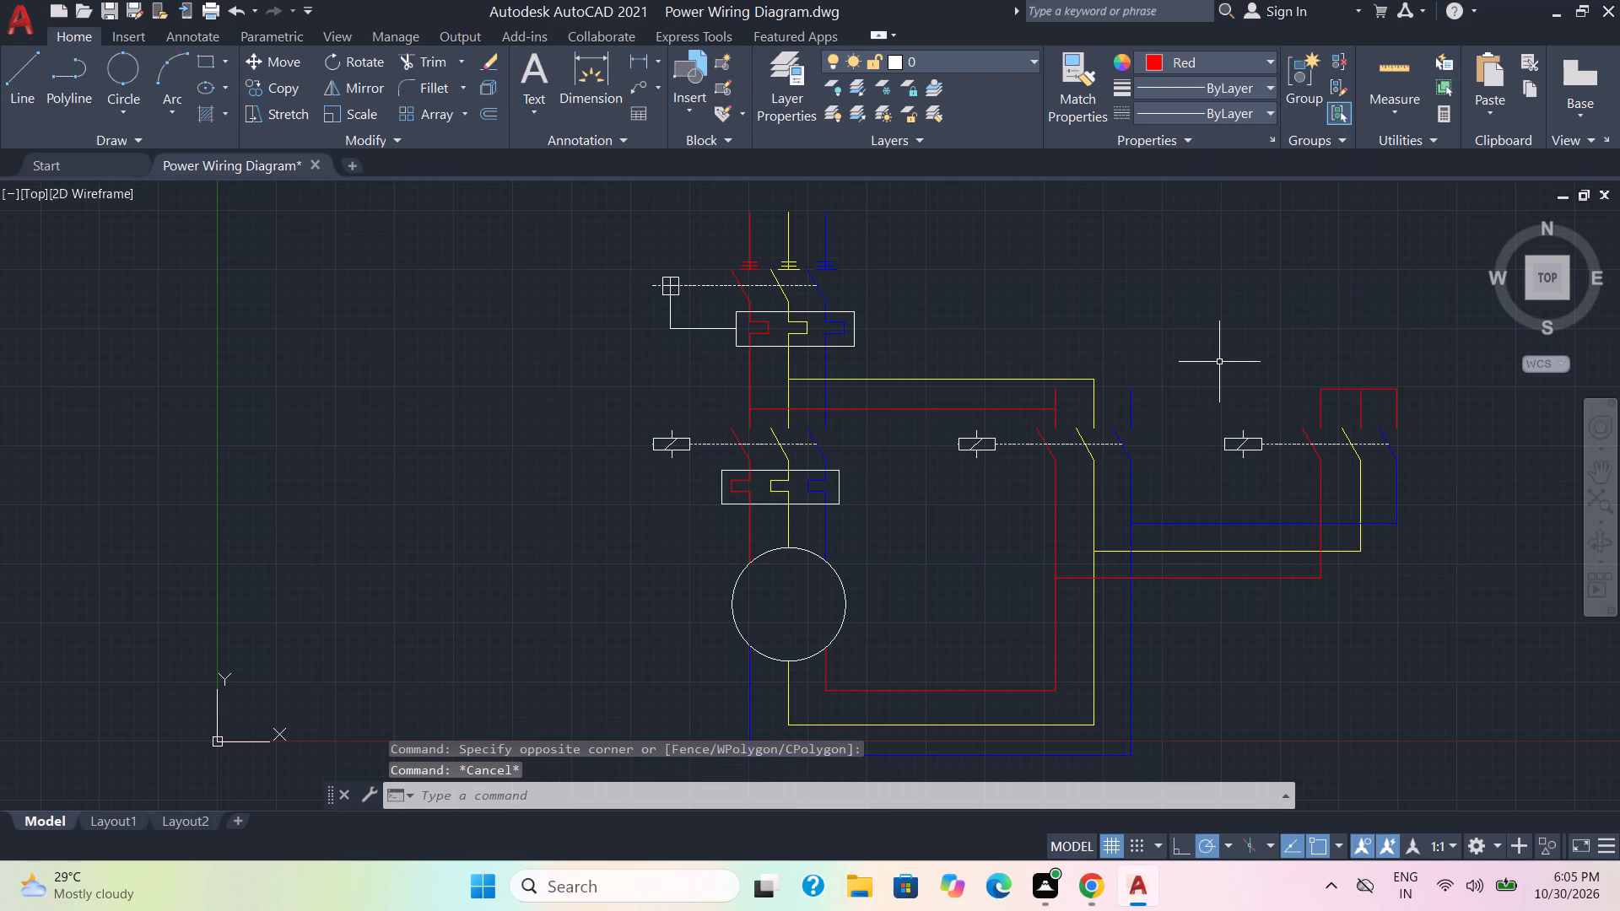
# Draw a blue line from the main column's blue line below the upper protective device about 13 mm right, then about 1 mm down to the first copied switch.
pyautogui.click(1203, 57)
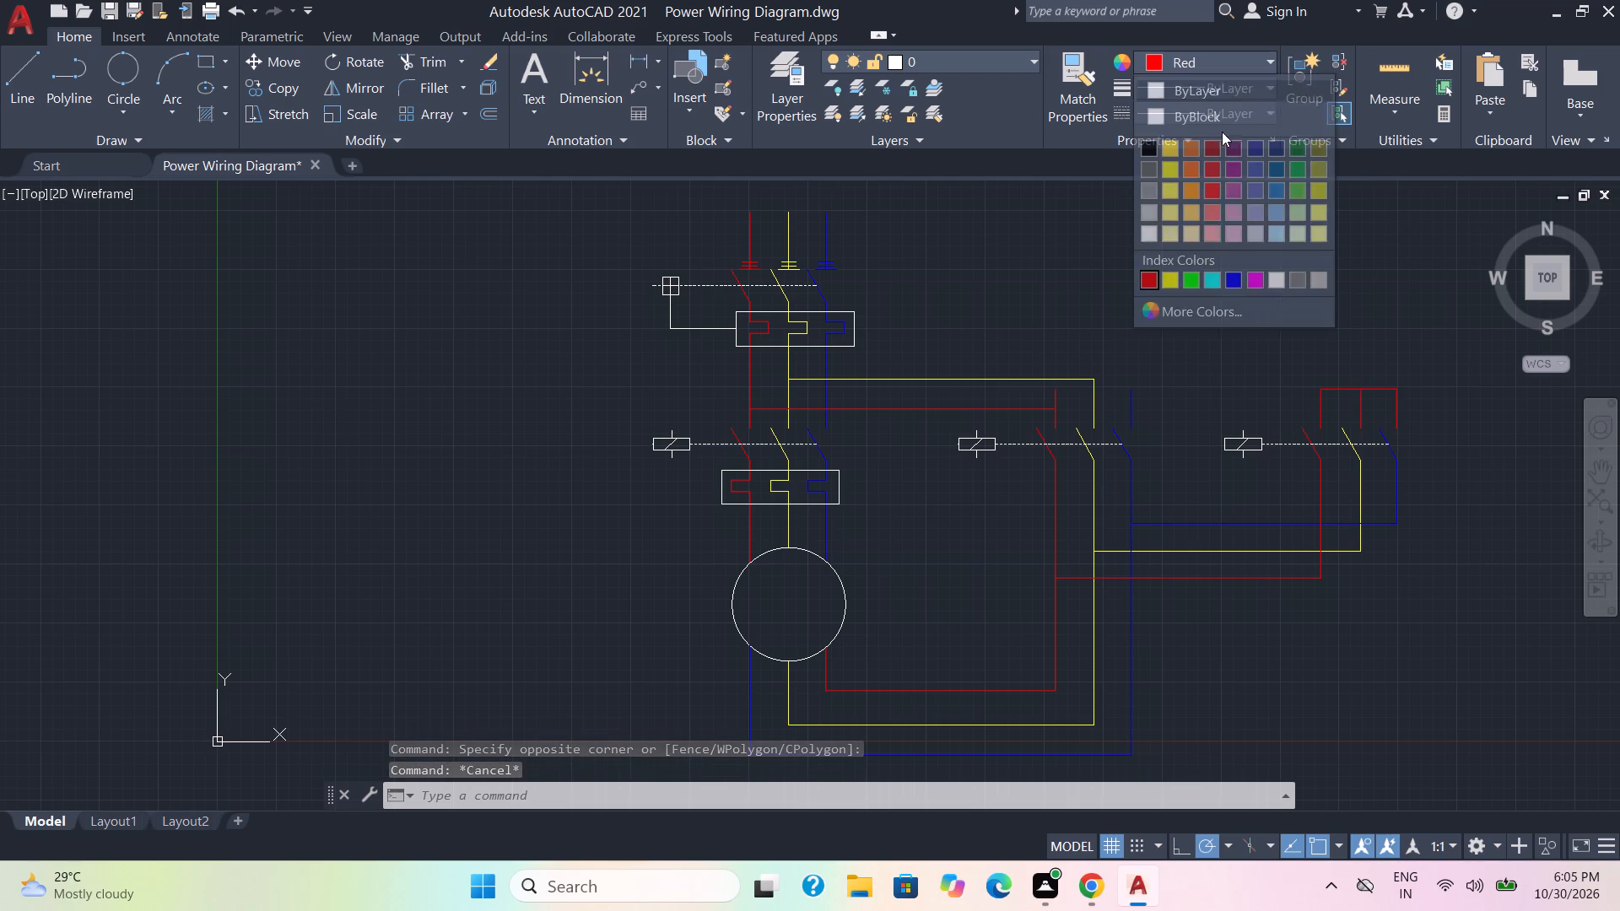
pyautogui.click(1229, 280)
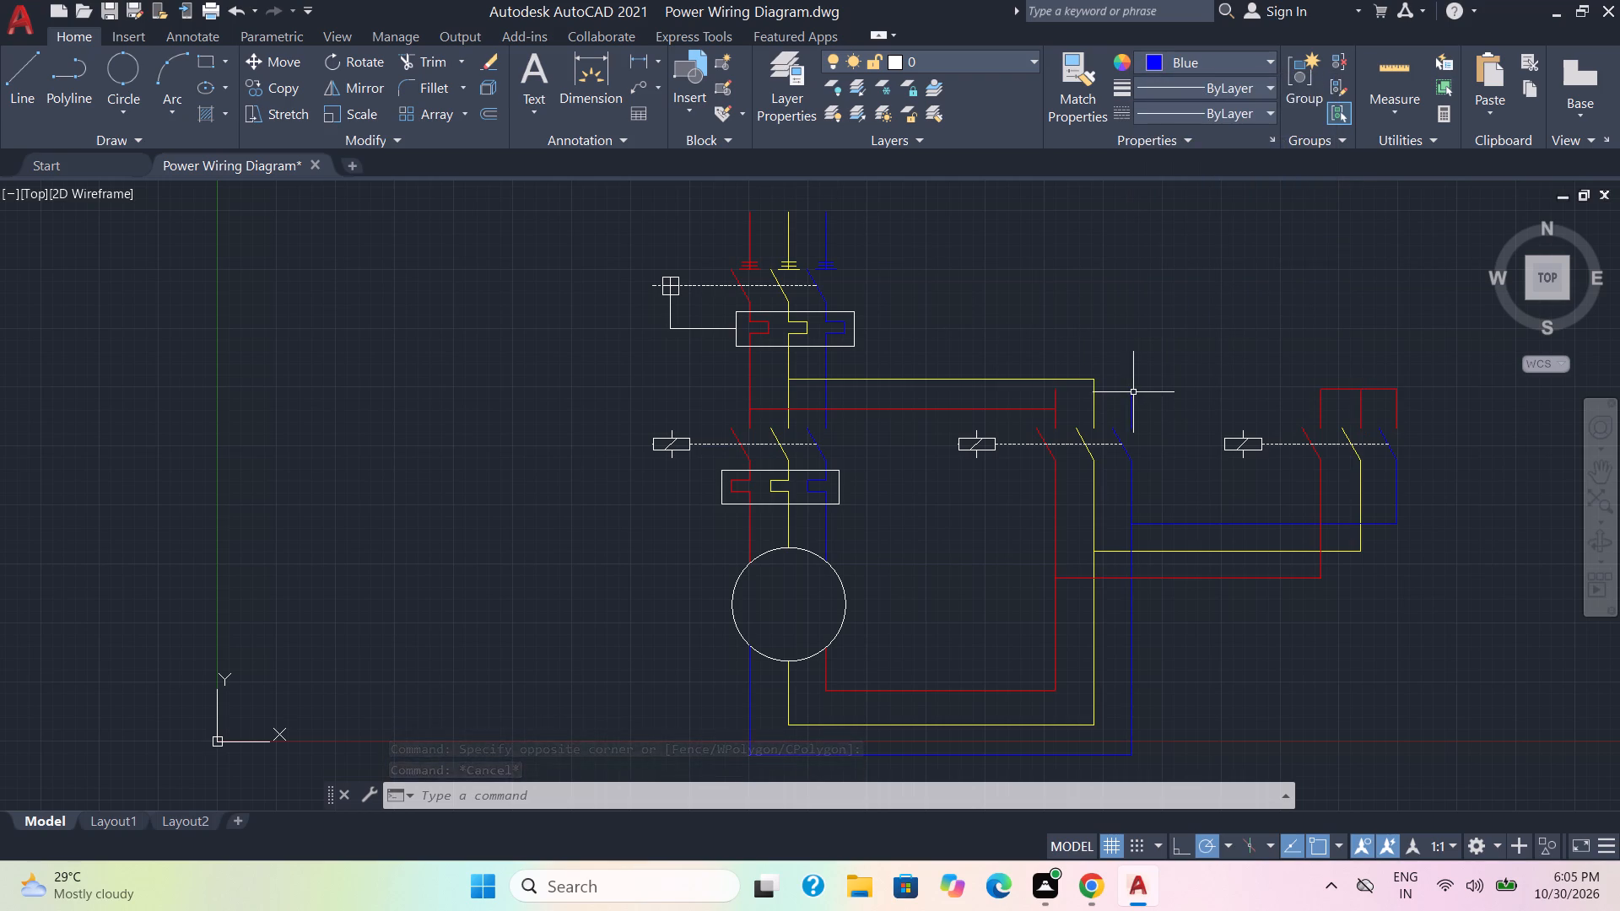
pyautogui.click(16, 72)
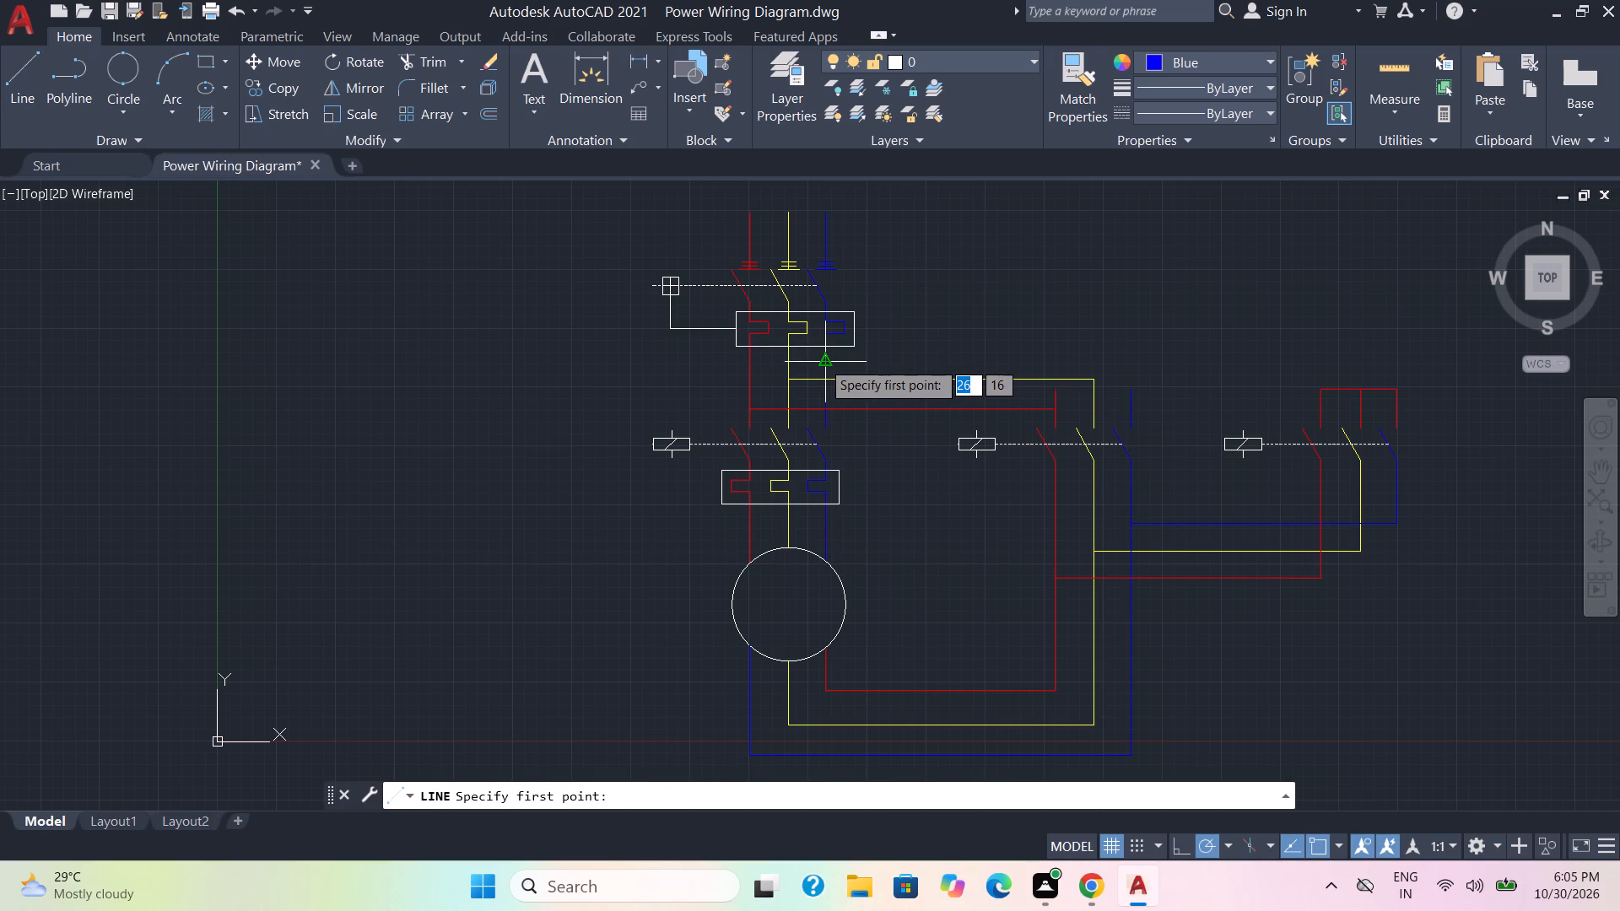
pyautogui.click(824, 362)
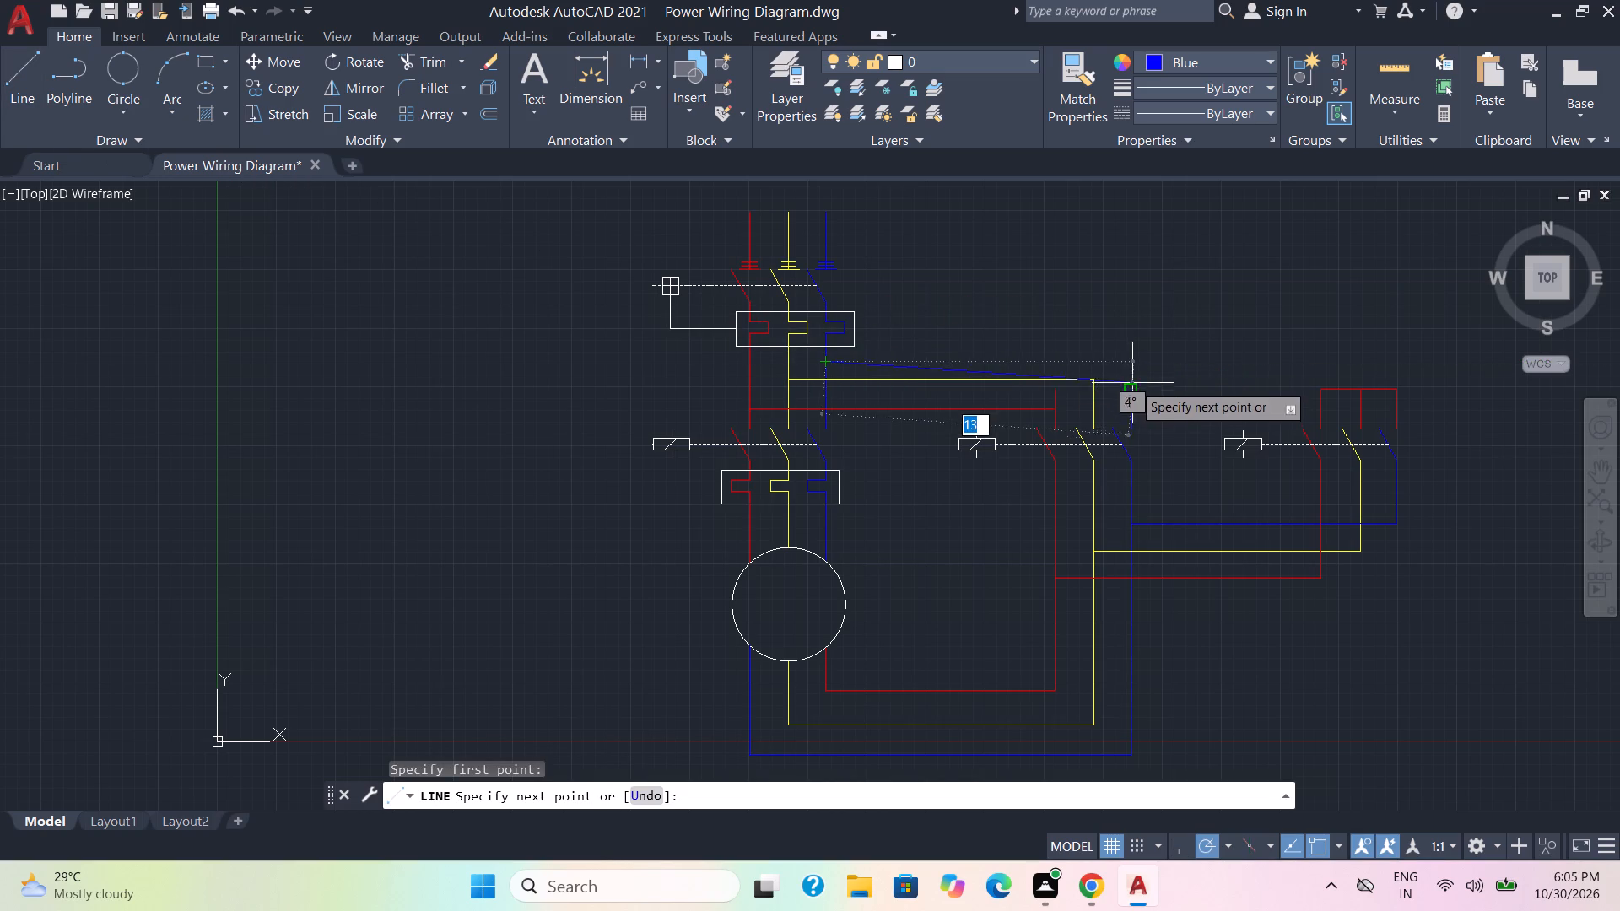
pyautogui.click(1131, 360)
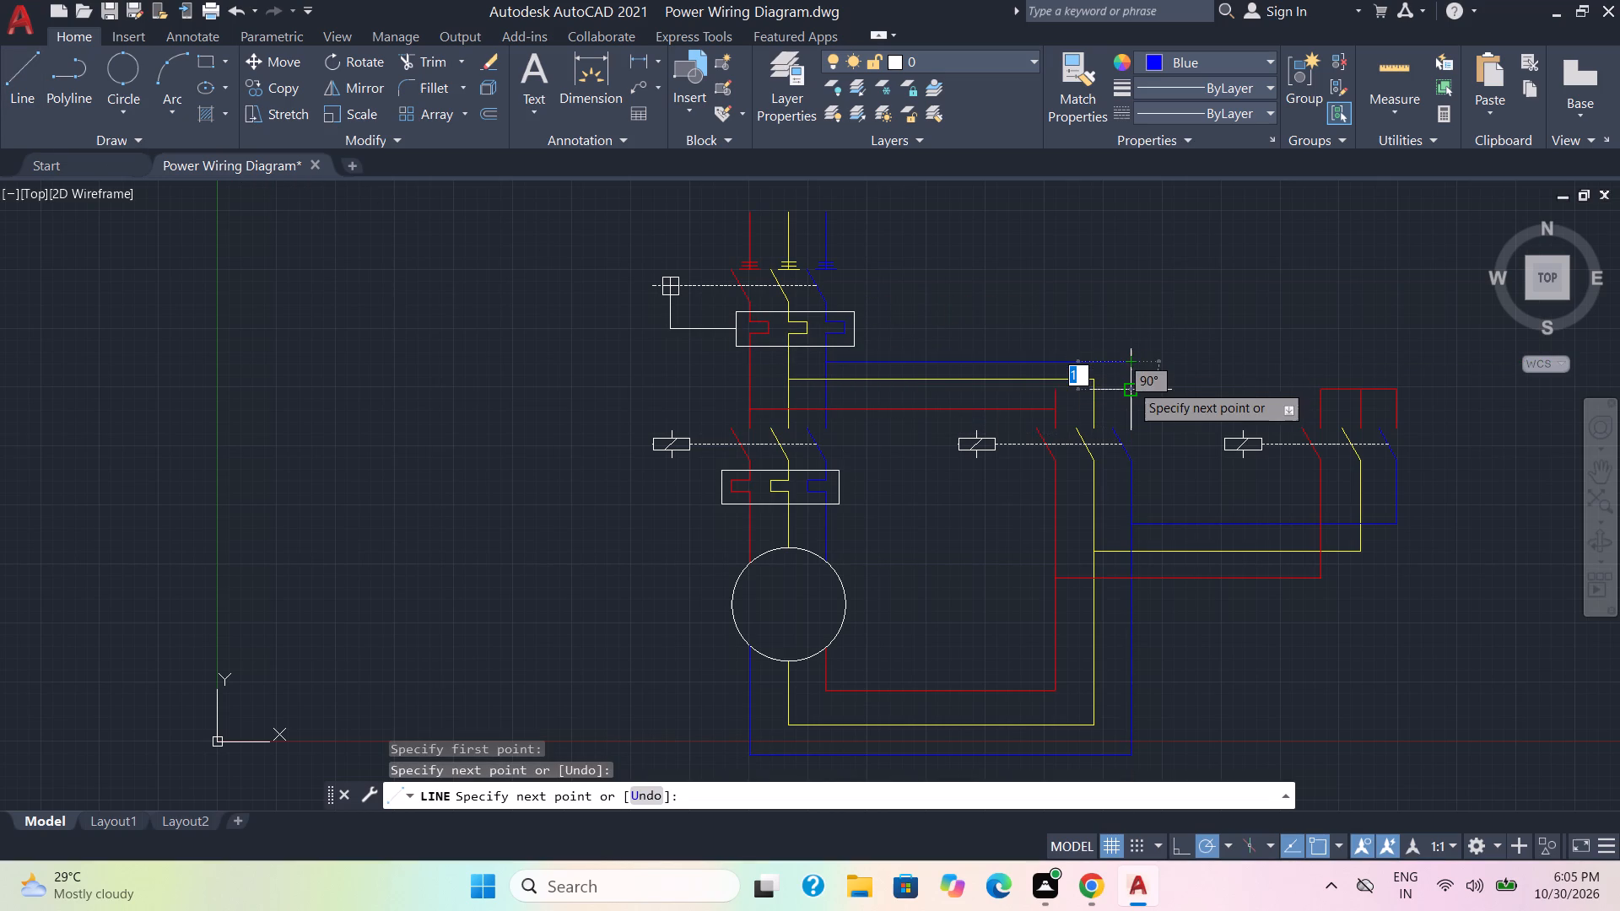
pyautogui.click(1129, 392)
pyautogui.press('Escape')
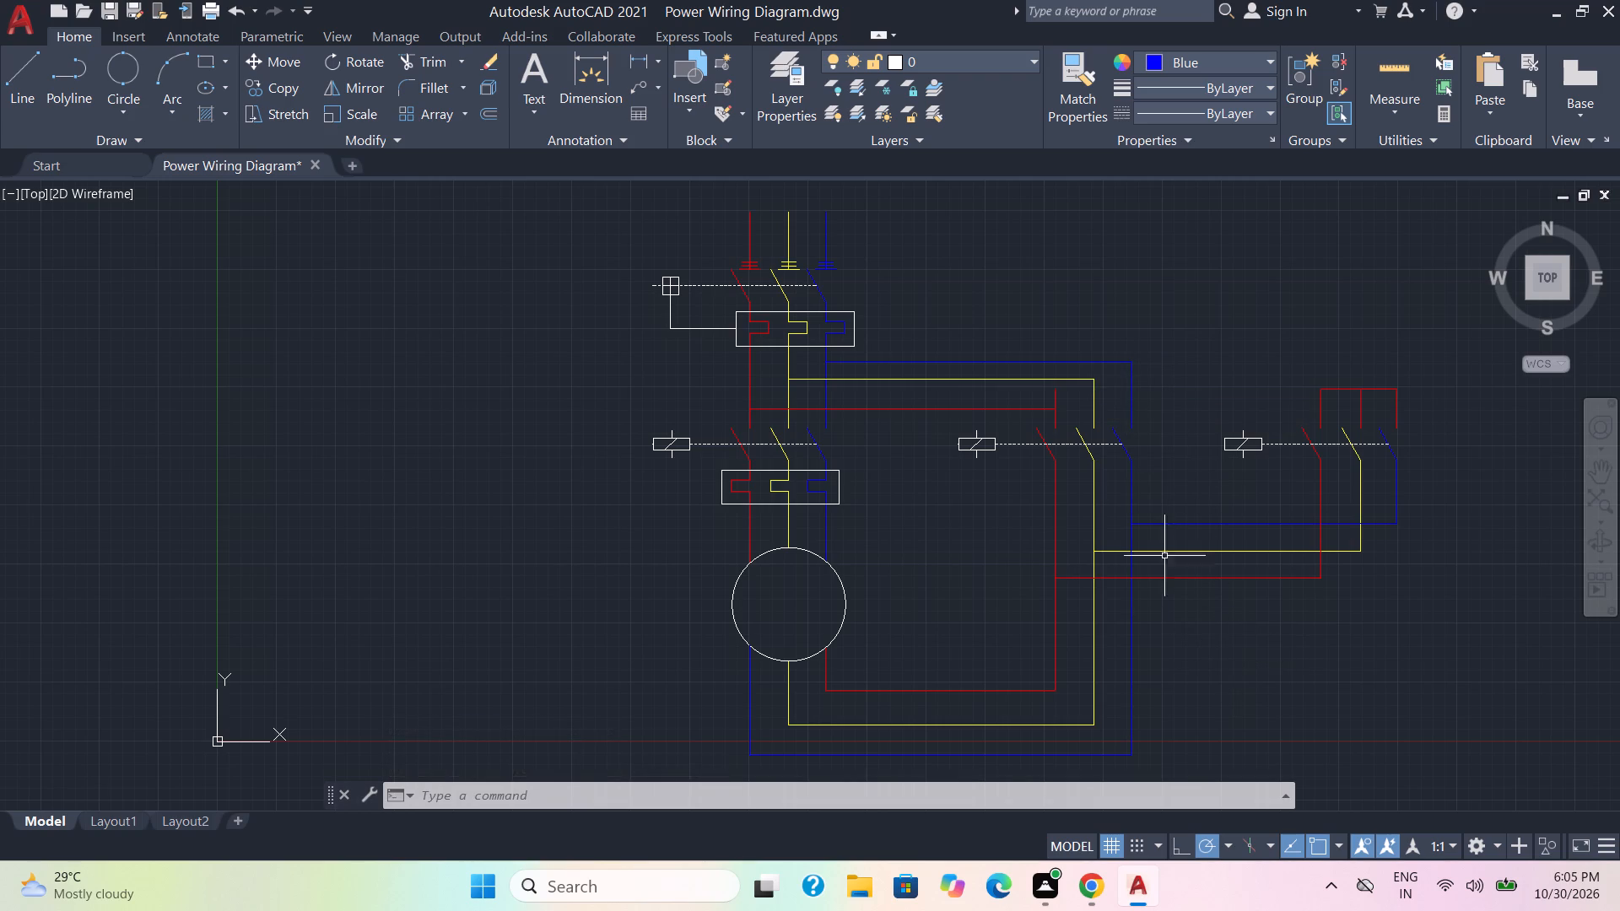
# Change all twelve slanted switch blades, in the top switch and the three contactors, to the ByLayer colour.
pyautogui.click(745, 295)
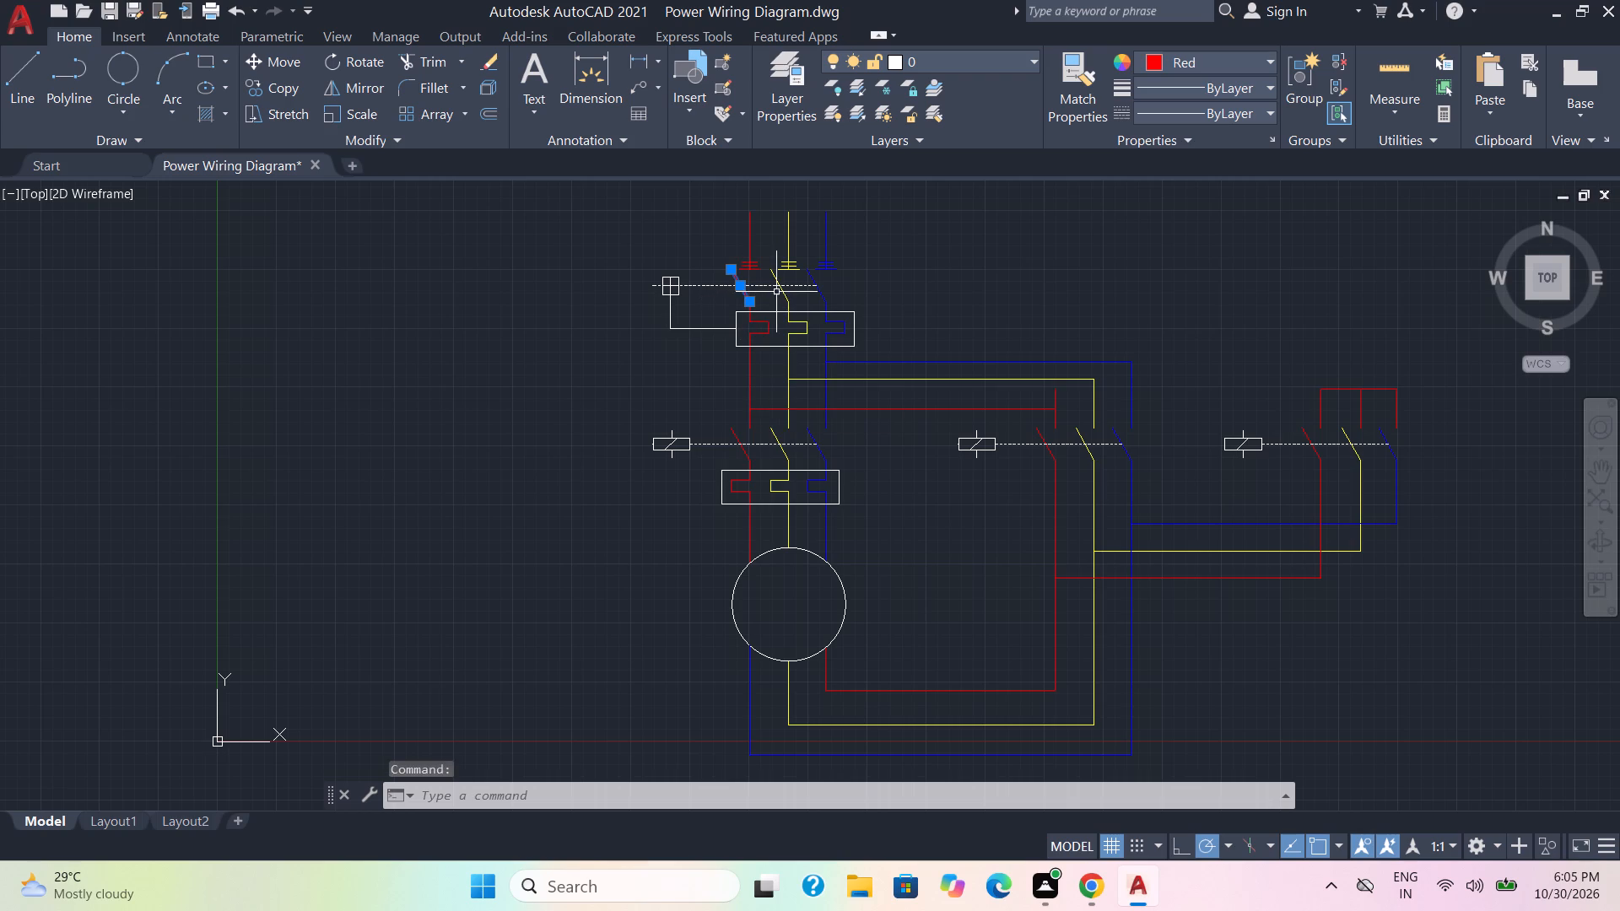
pyautogui.click(784, 296)
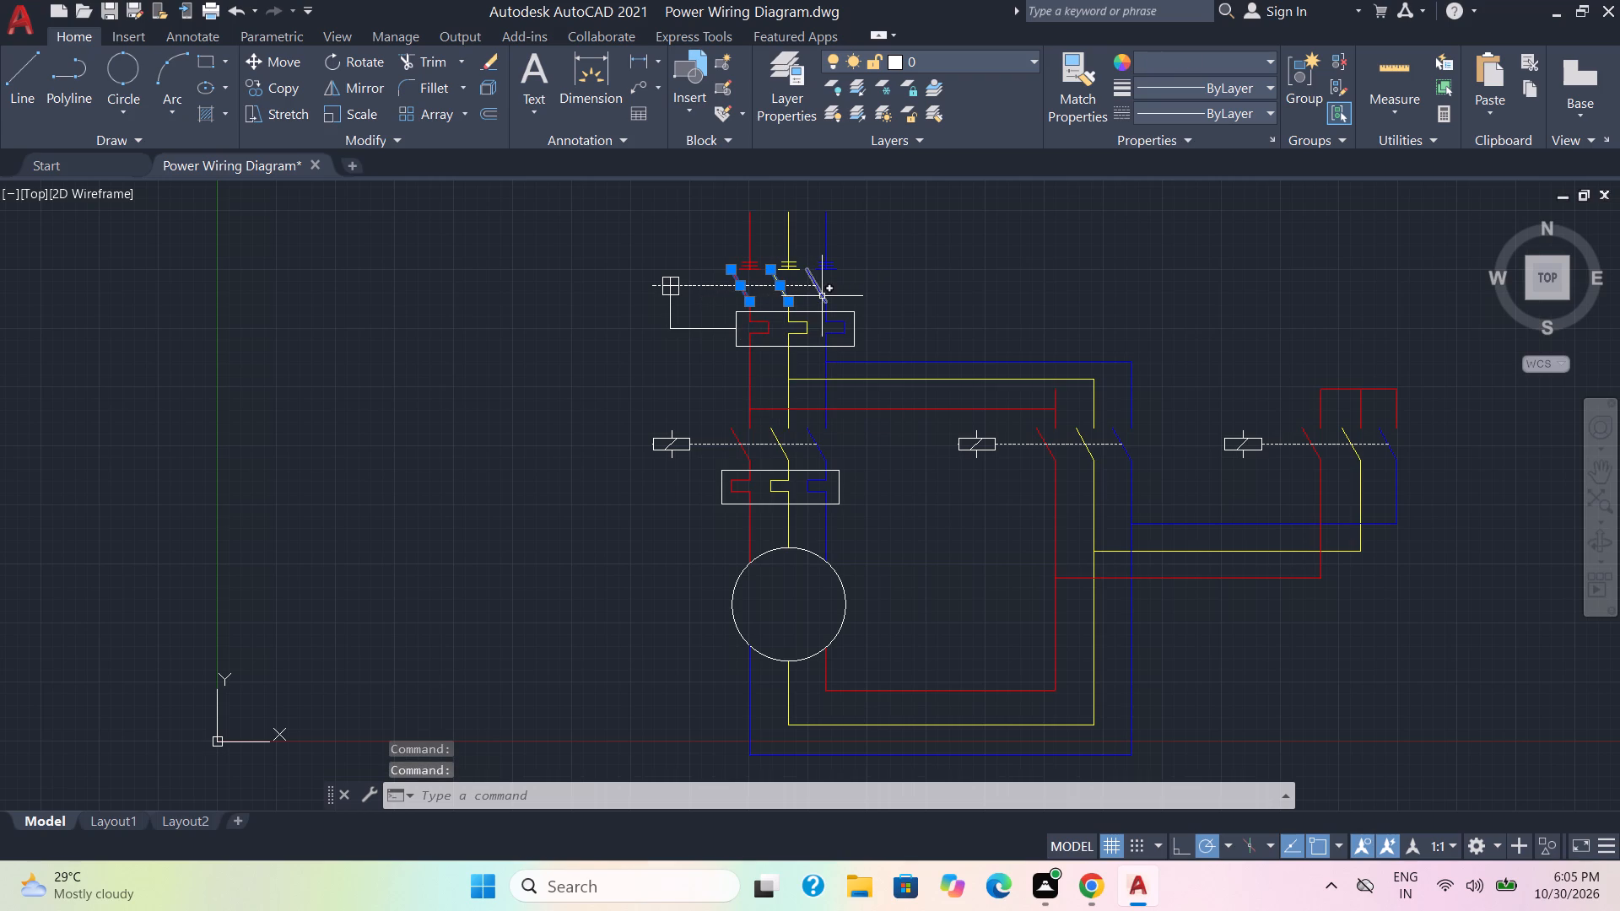
pyautogui.click(822, 296)
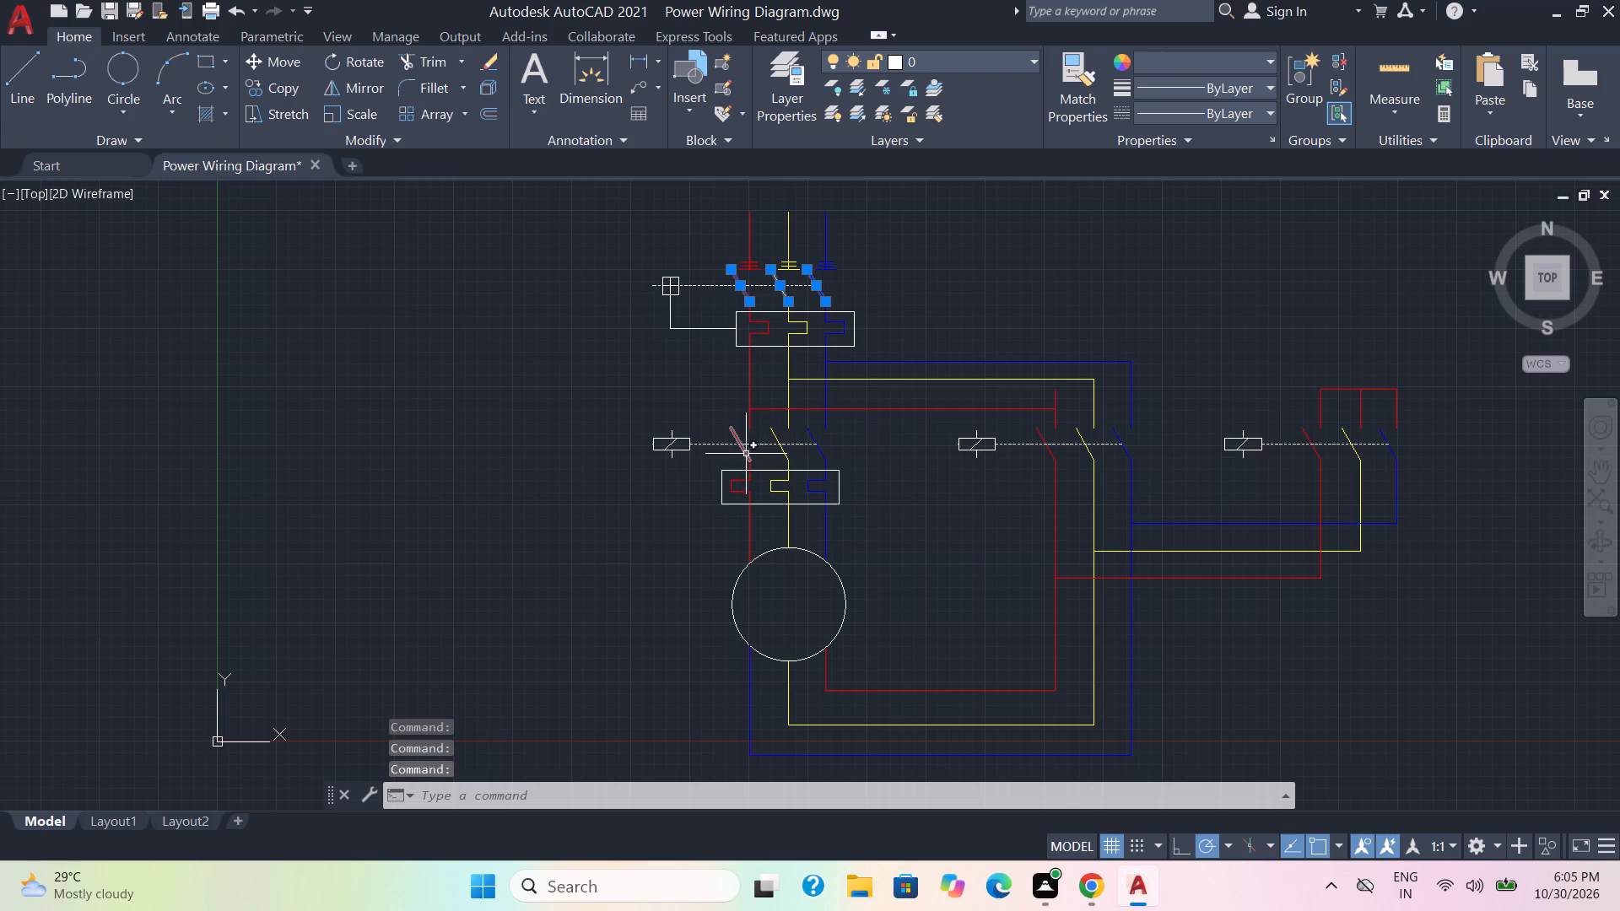
pyautogui.click(746, 454)
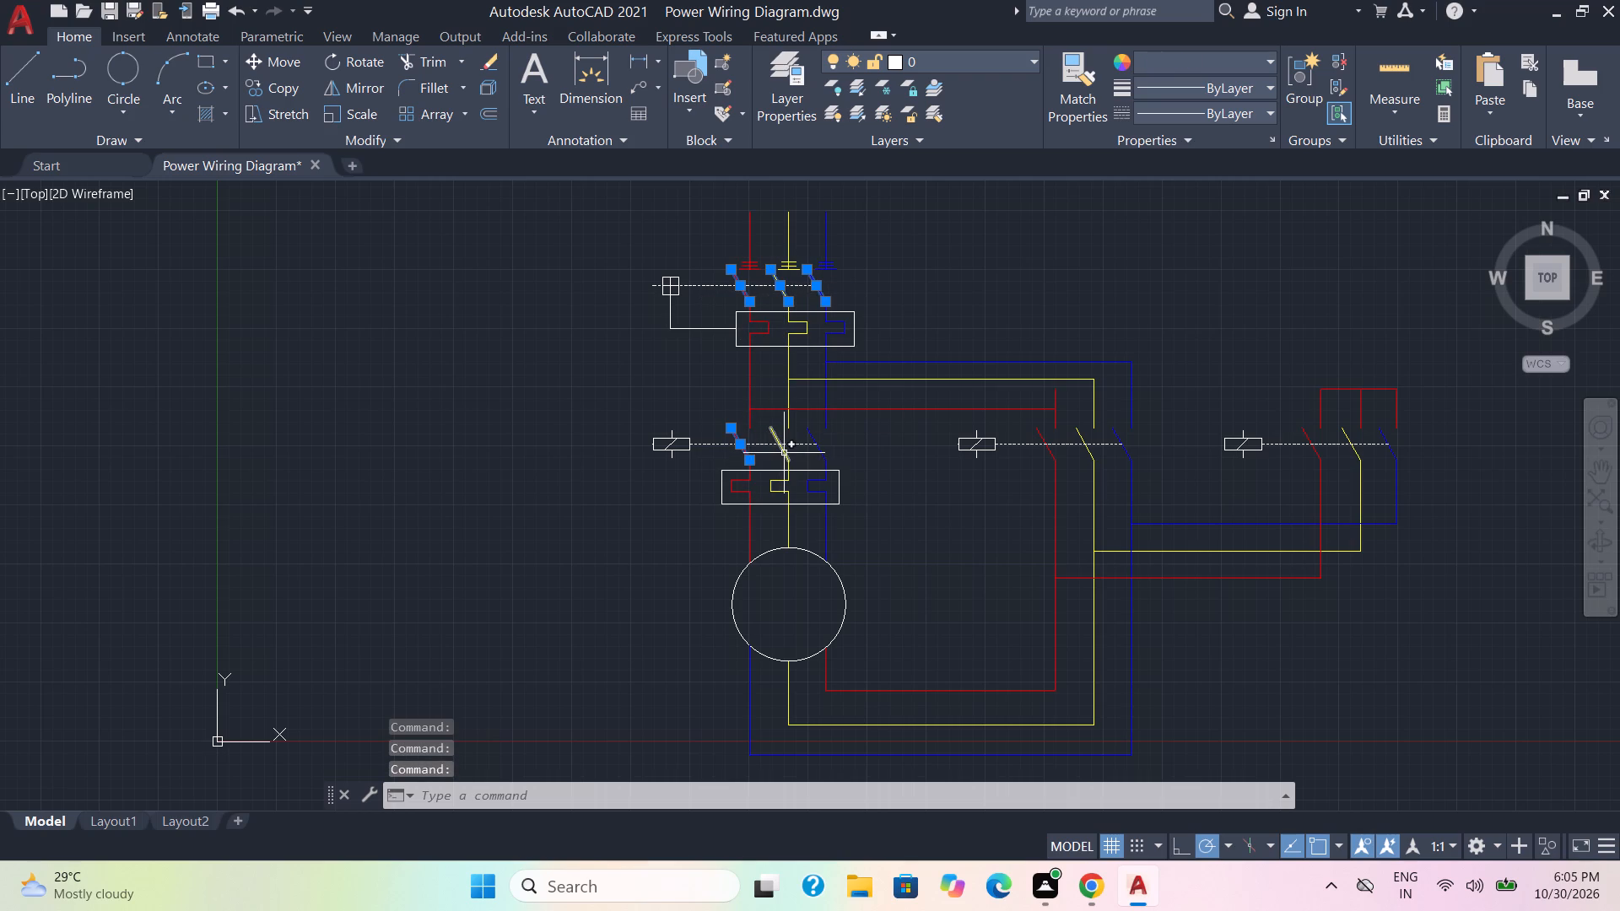
pyautogui.click(784, 452)
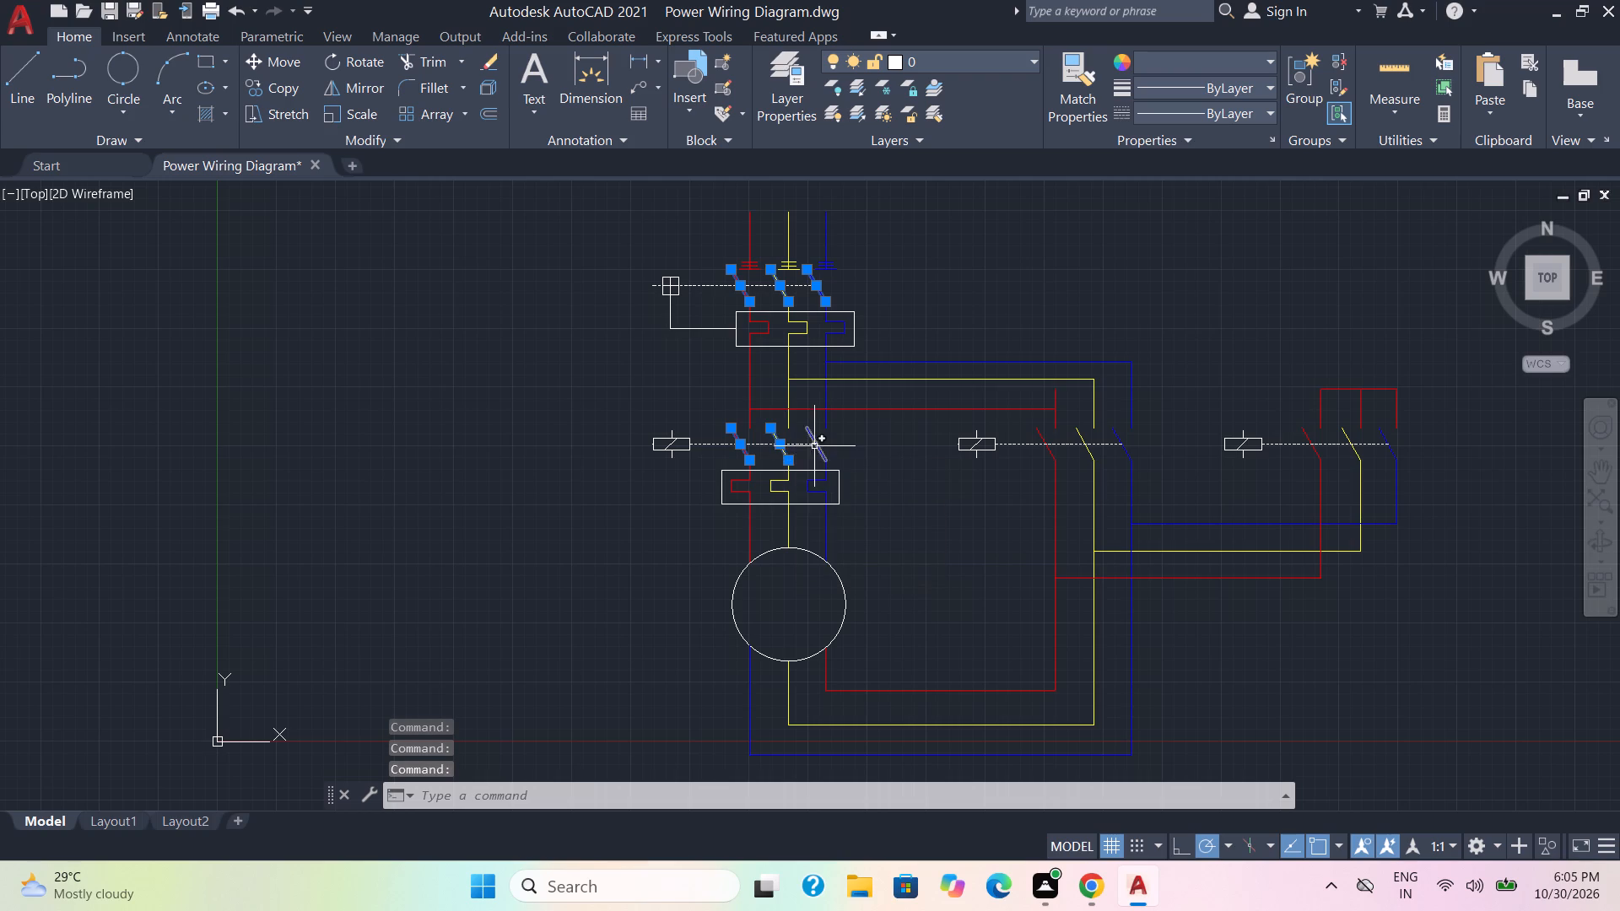
pyautogui.click(818, 451)
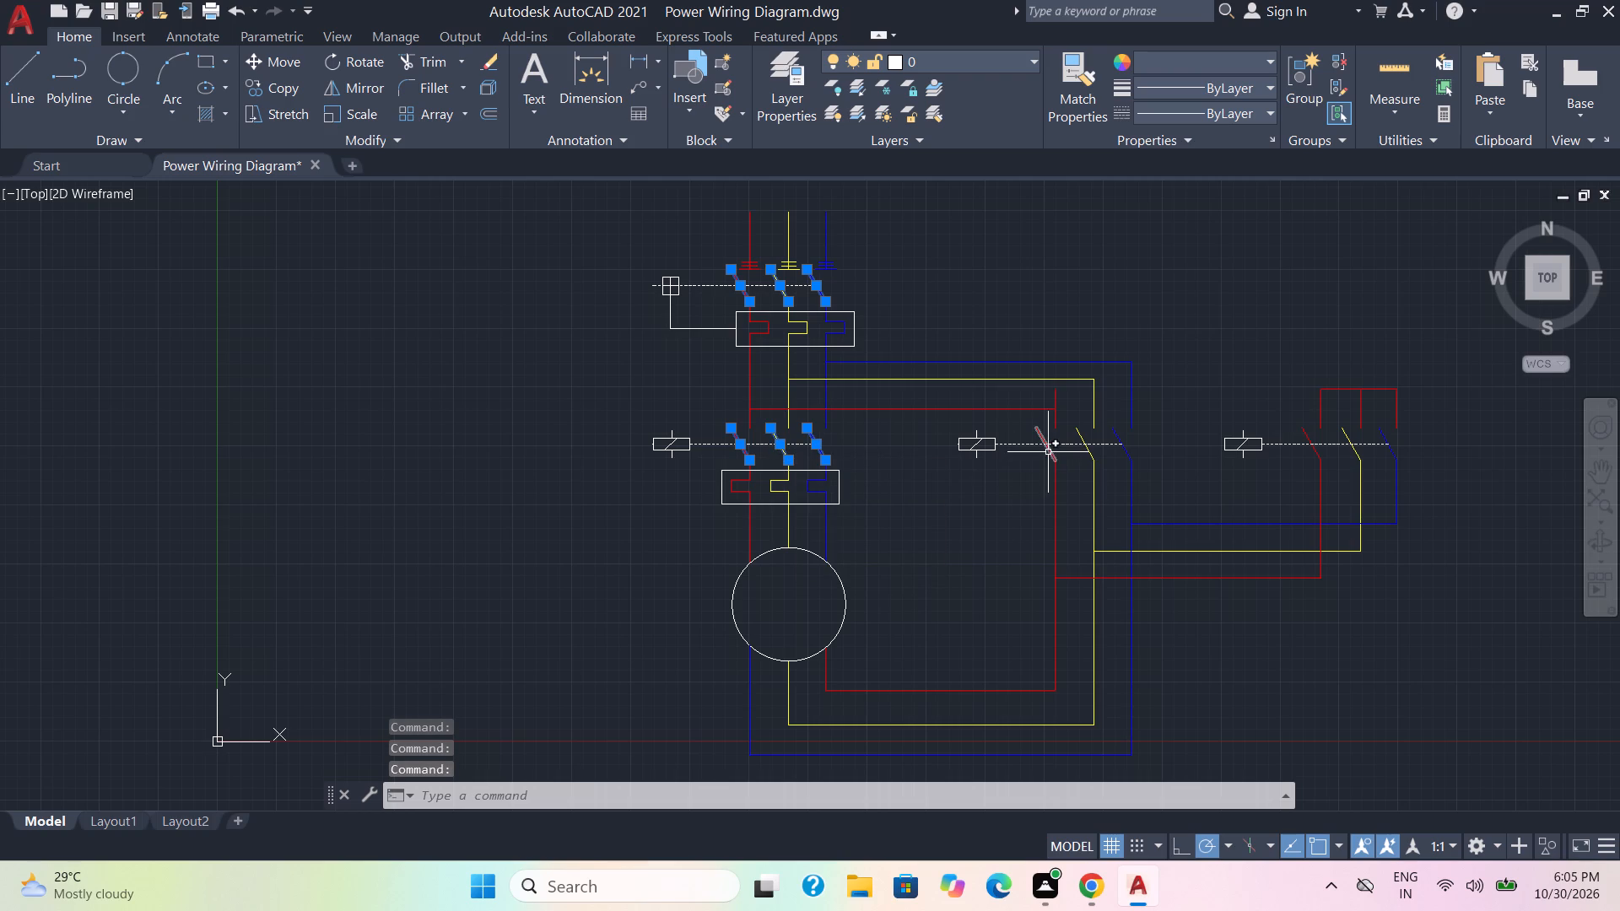
pyautogui.click(1049, 452)
pyautogui.click(1091, 450)
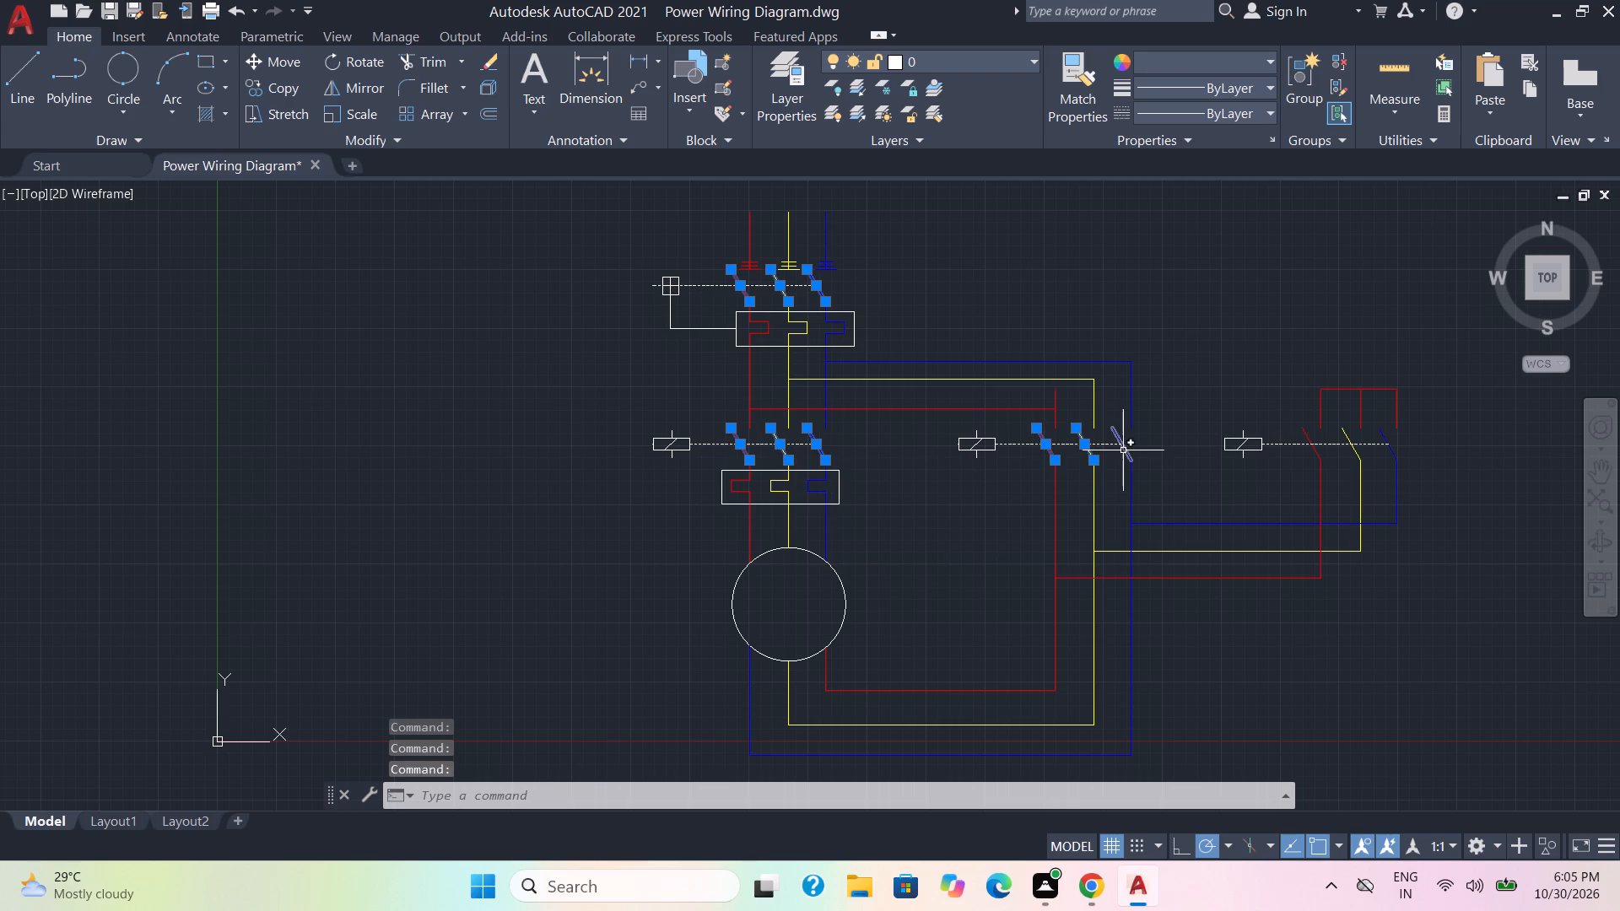
pyautogui.click(1123, 450)
pyautogui.click(1315, 453)
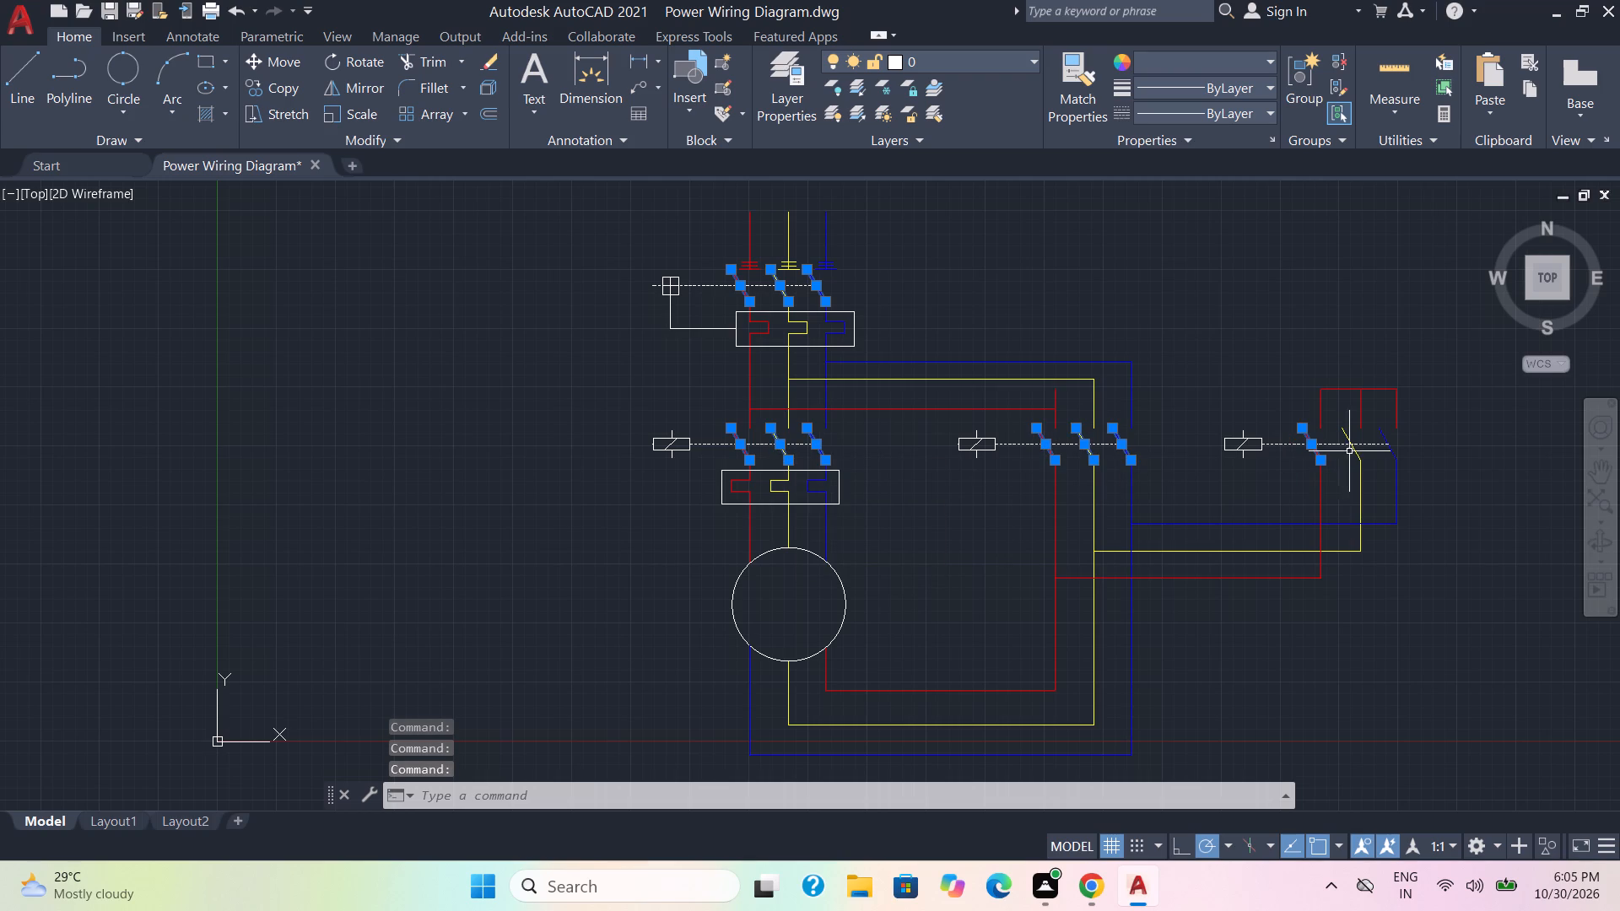
pyautogui.click(1358, 450)
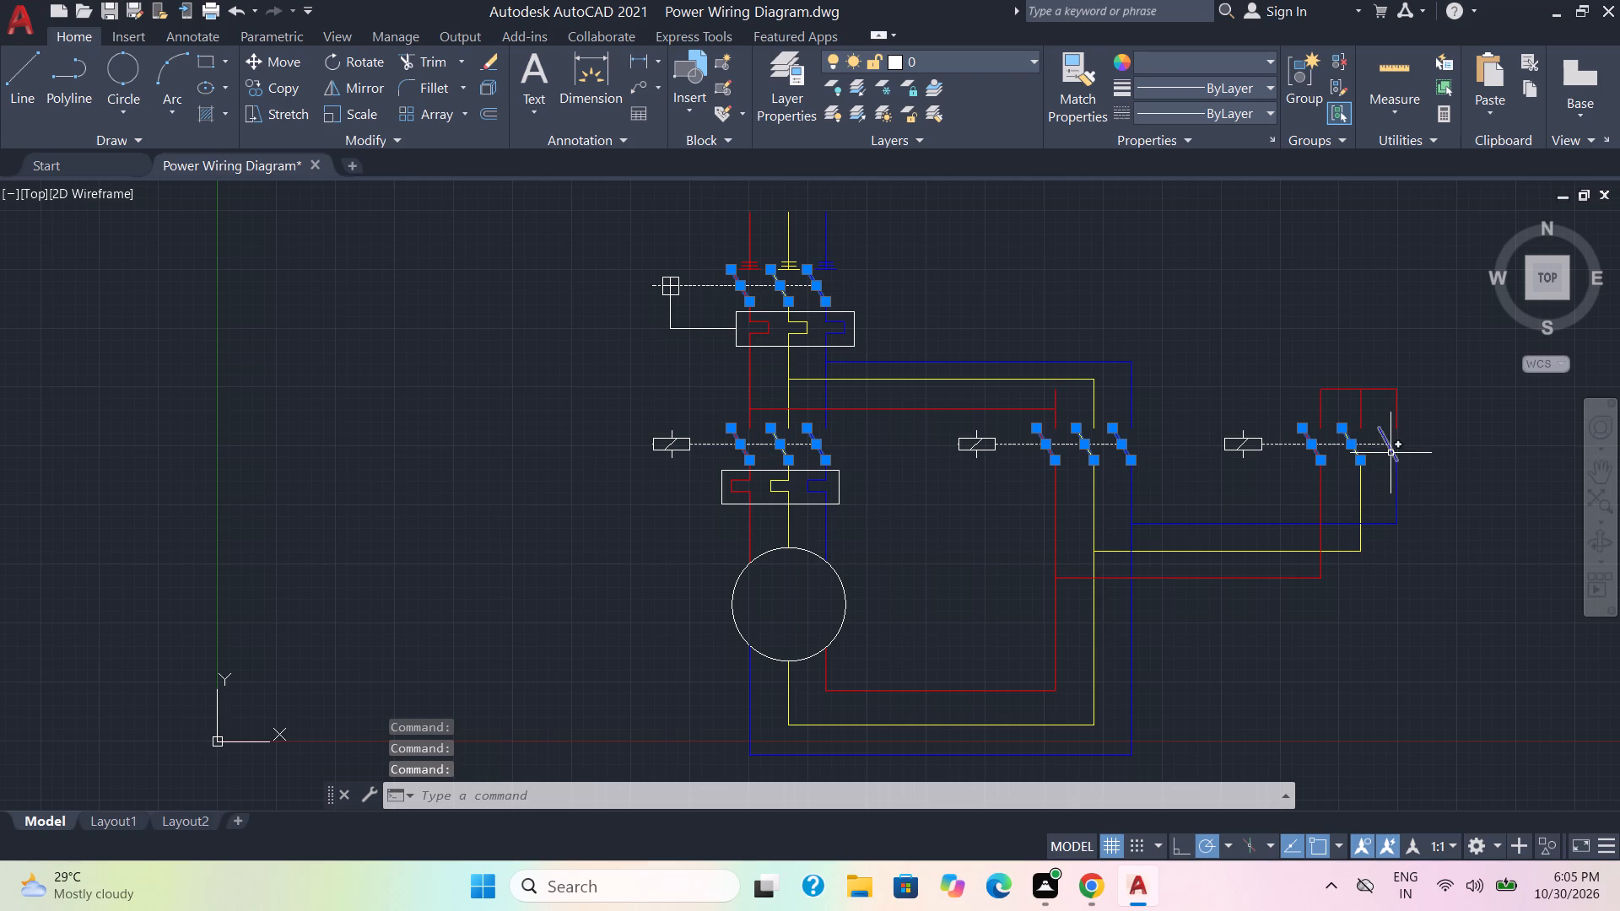
pyautogui.click(1390, 453)
pyautogui.click(1267, 62)
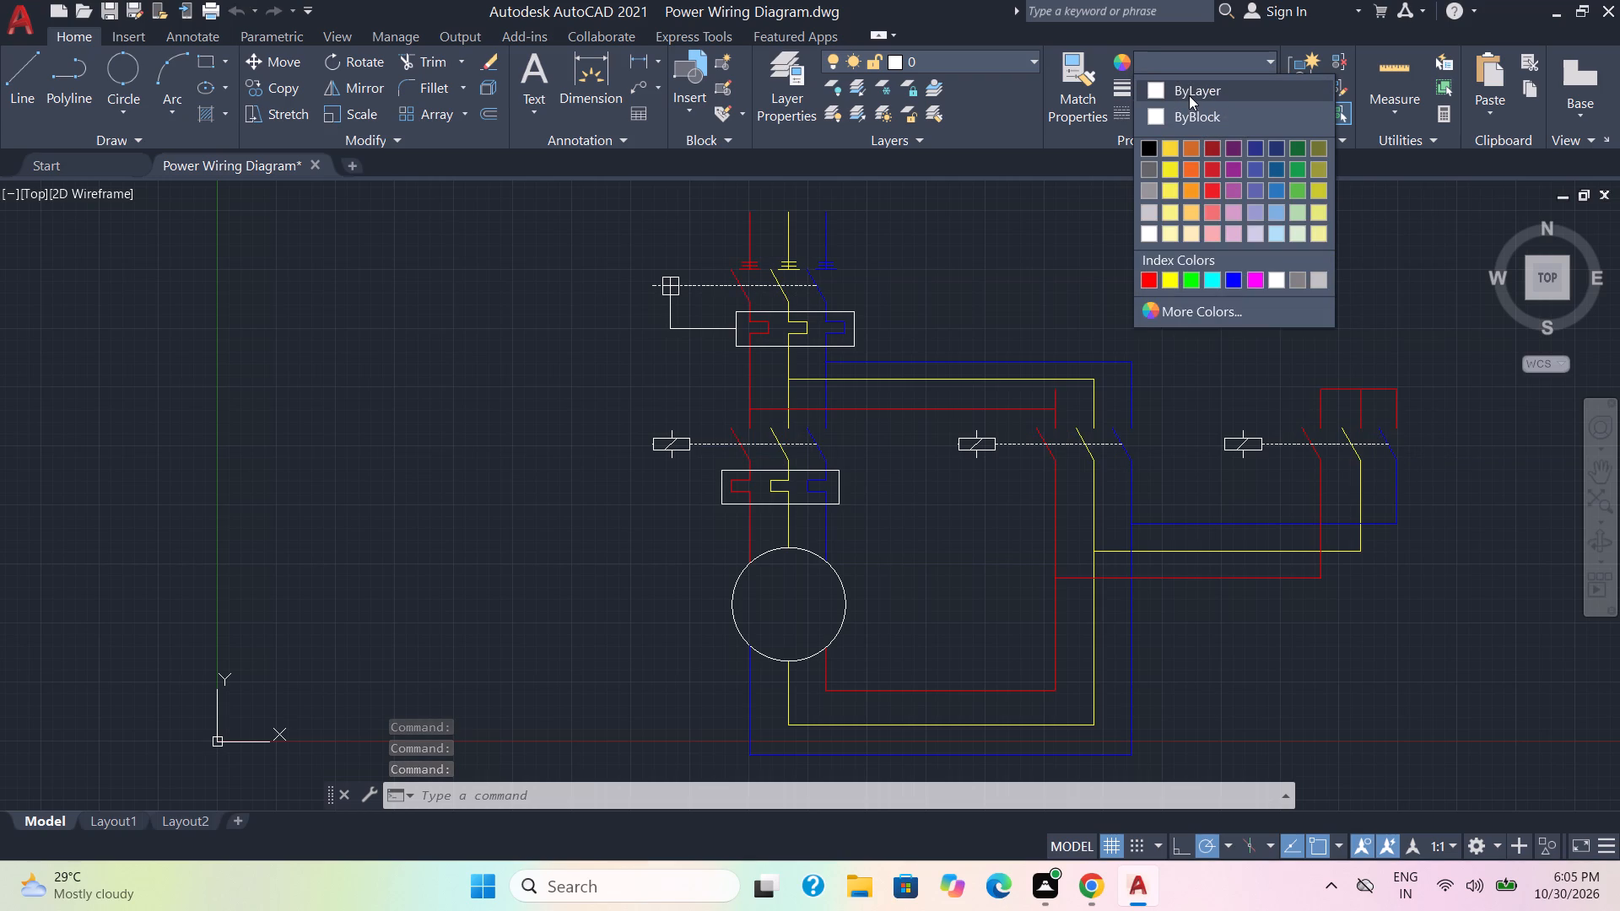
pyautogui.click(1189, 95)
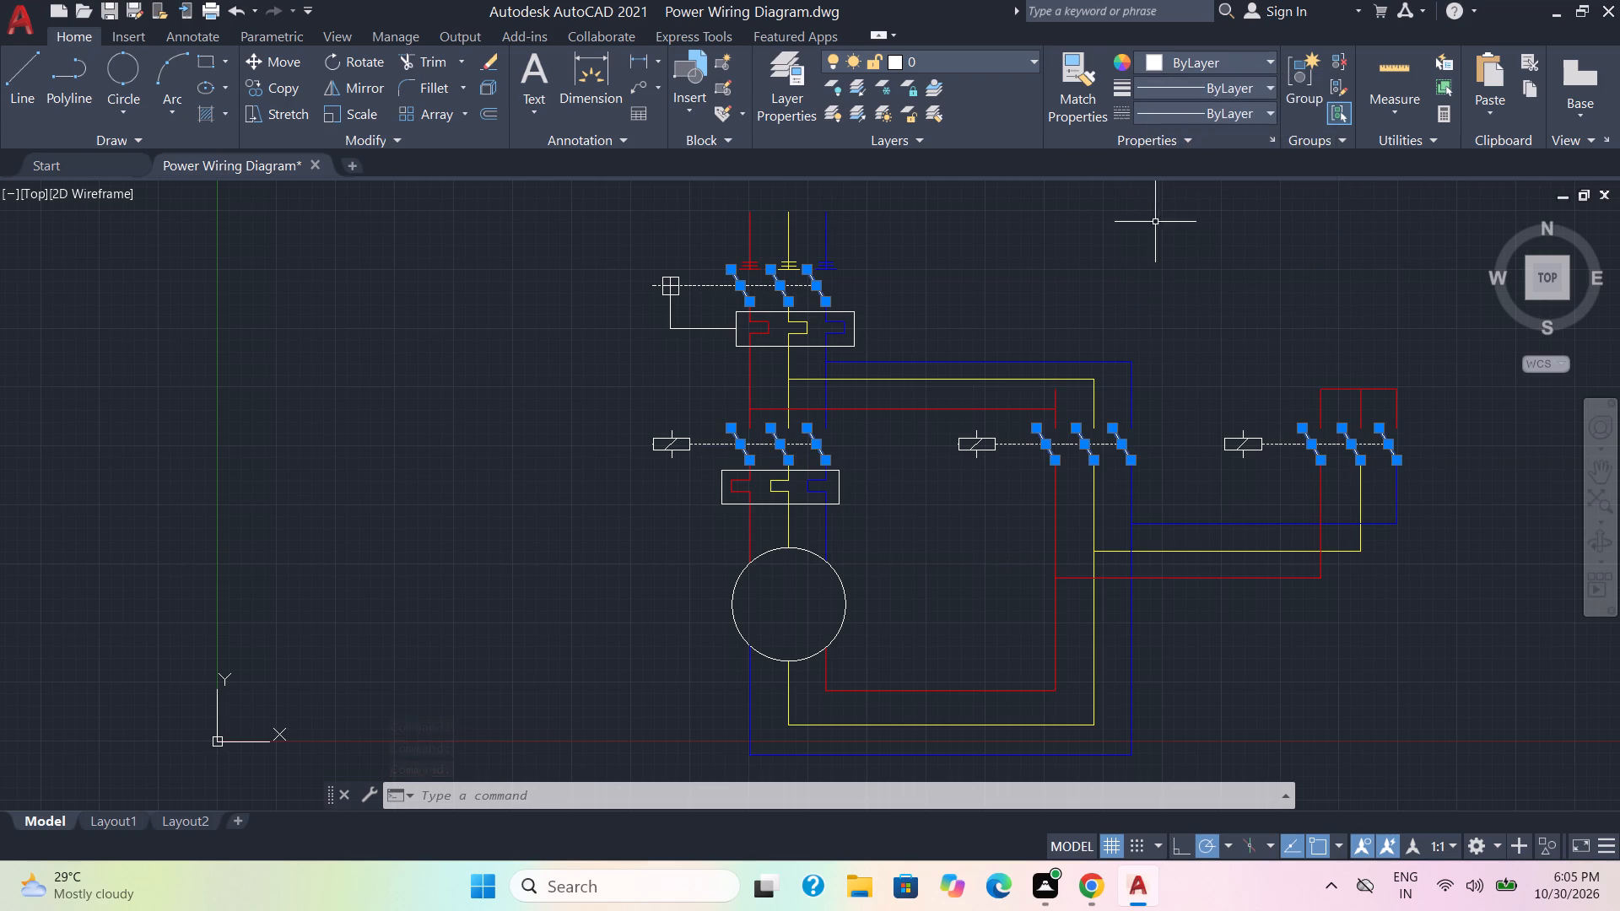
pyautogui.press('Escape')
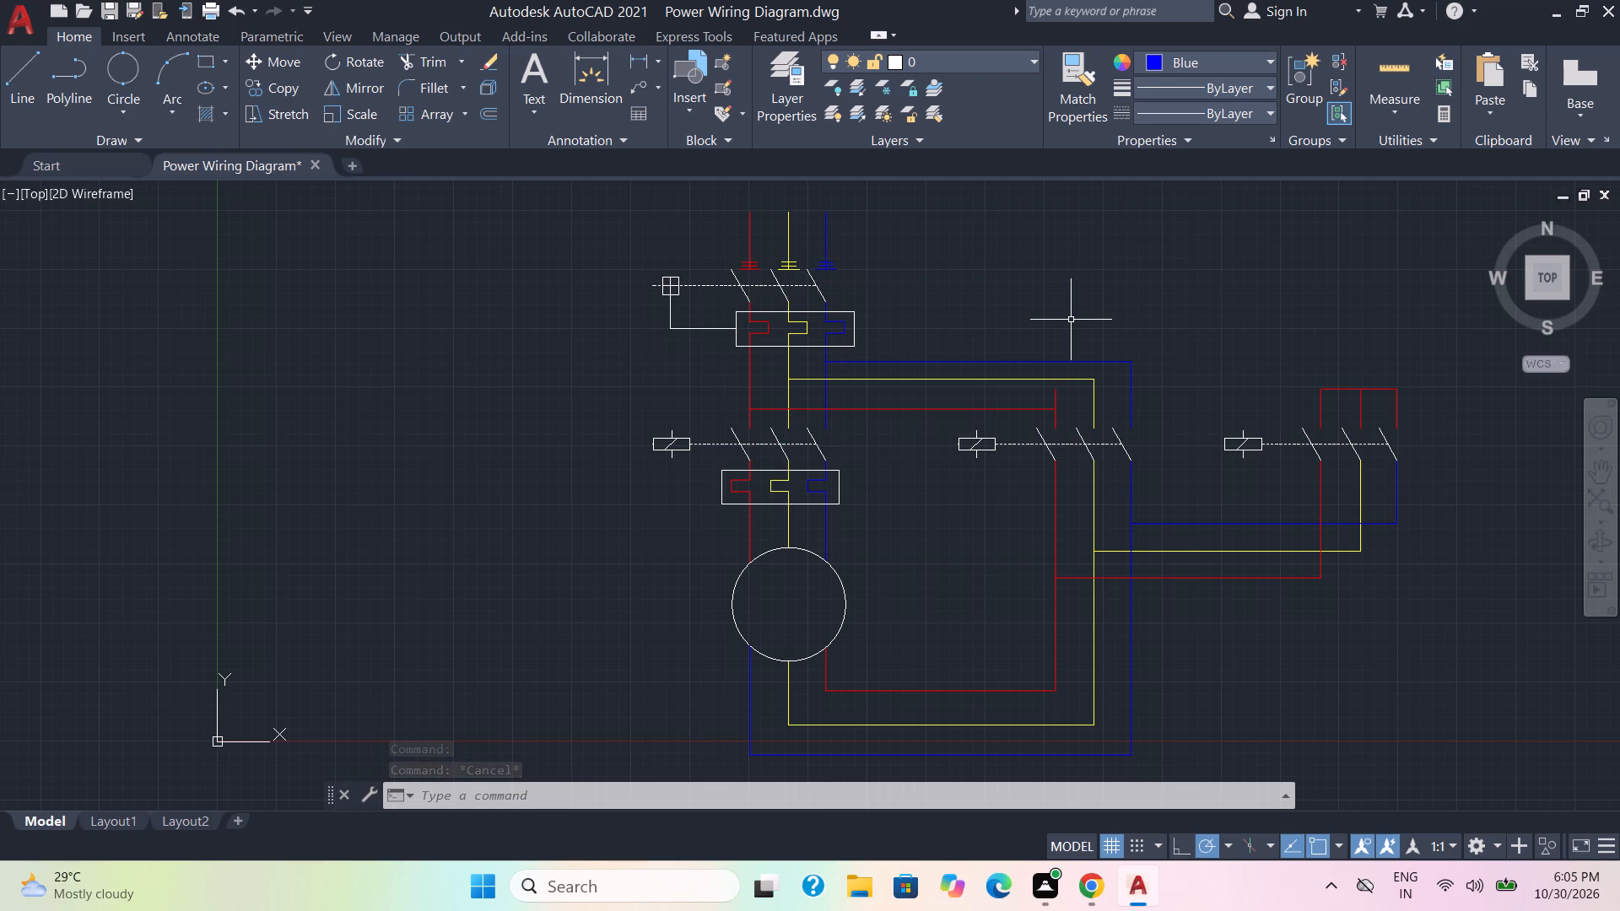
# Change the short horizontal contact marks above the top switch's red, yellow and blue poles to the ByLayer colour.
pyautogui.scroll(2, 799, 276)
pyautogui.moveTo(780, 280); pyautogui.dragTo(798, 337, button='middle')
pyautogui.click(710, 331)
pyautogui.click(689, 283)
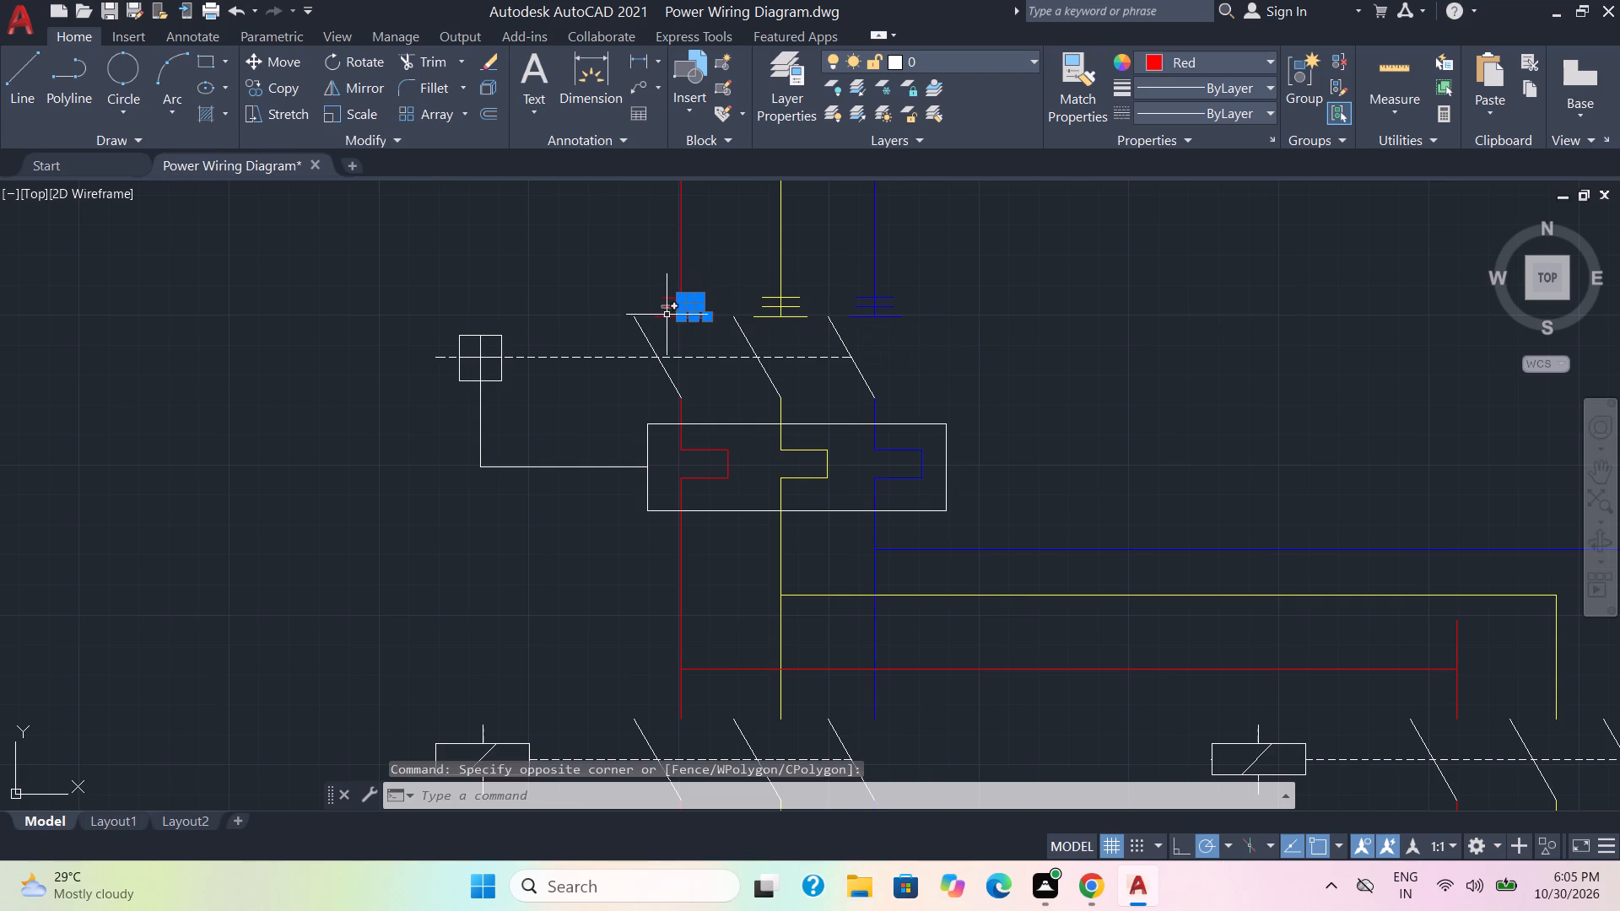
pyautogui.click(668, 329)
pyautogui.click(651, 288)
pyautogui.click(810, 329)
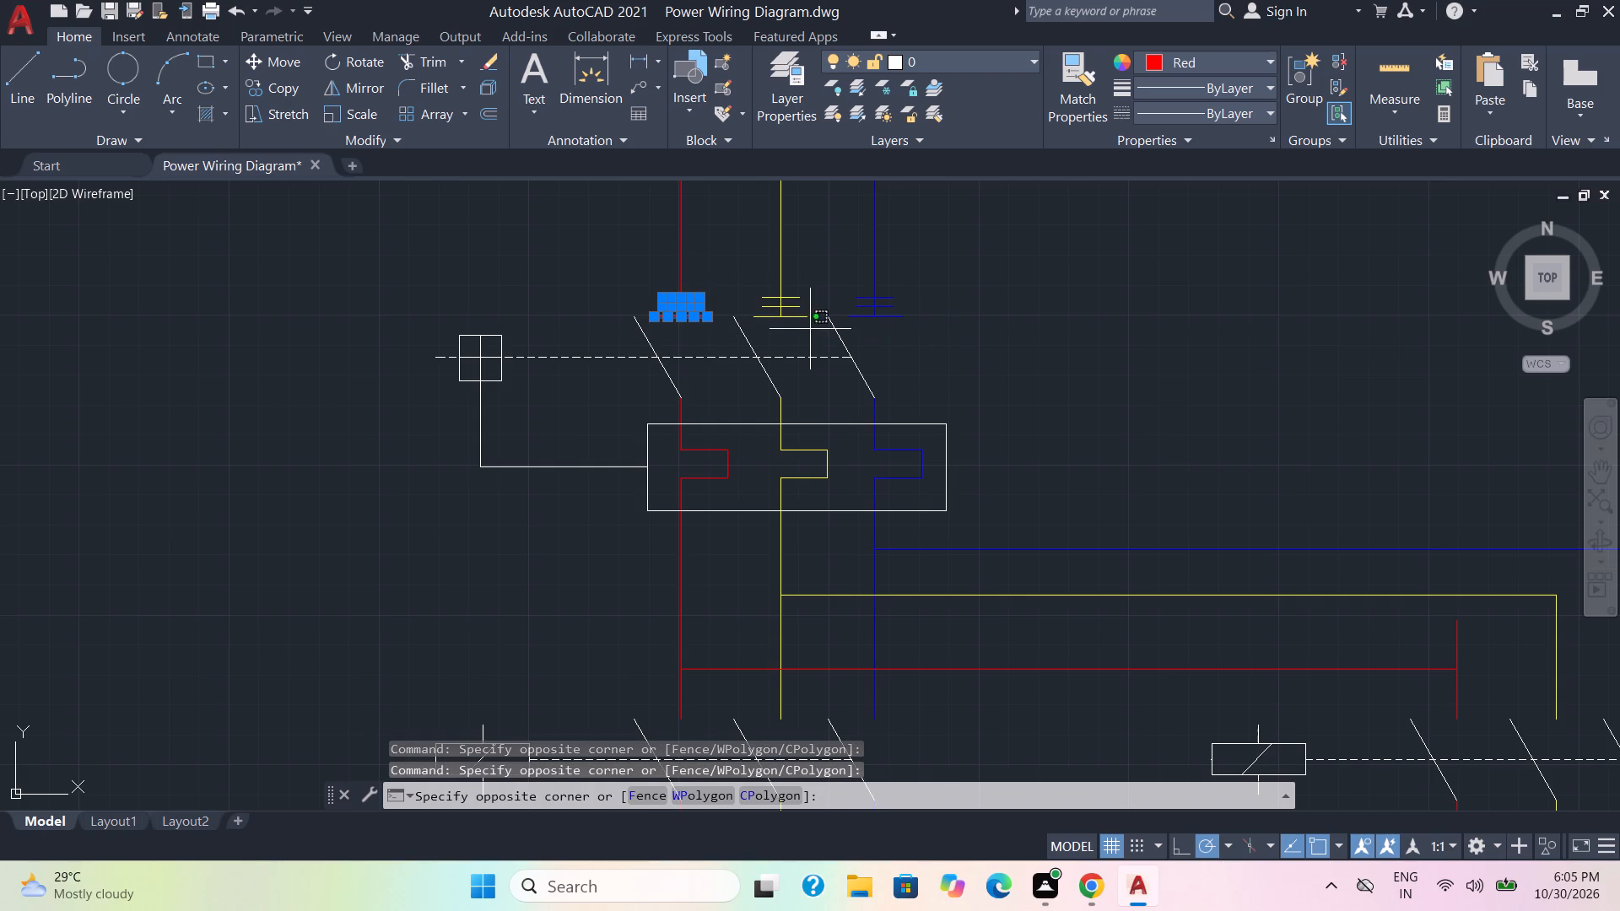
pyautogui.click(795, 288)
pyautogui.click(777, 335)
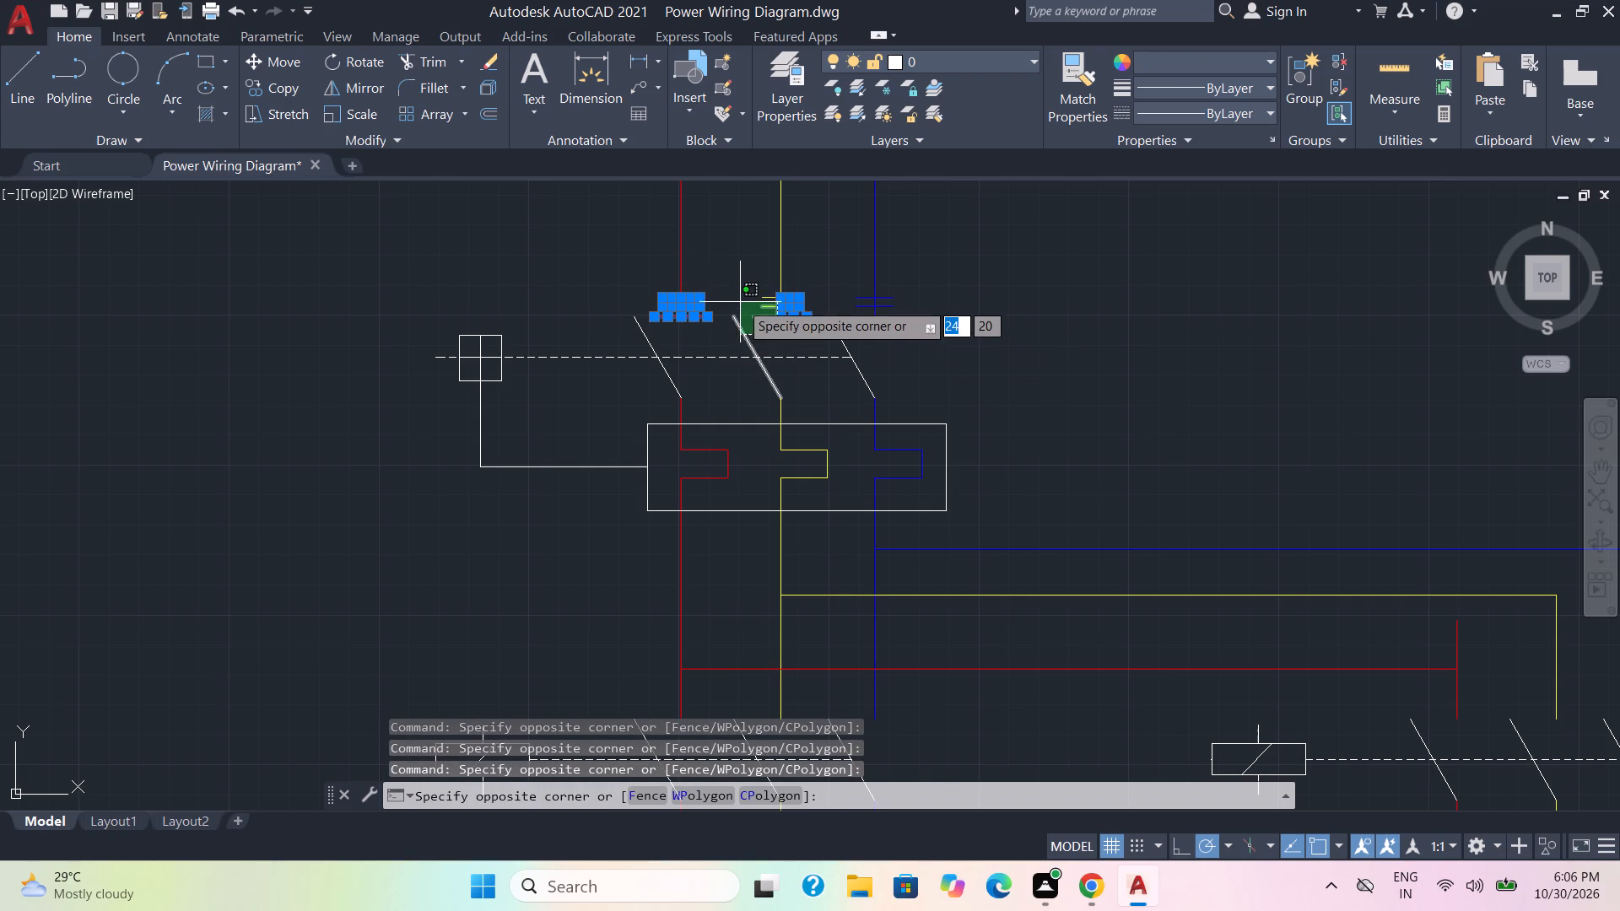
pyautogui.click(742, 292)
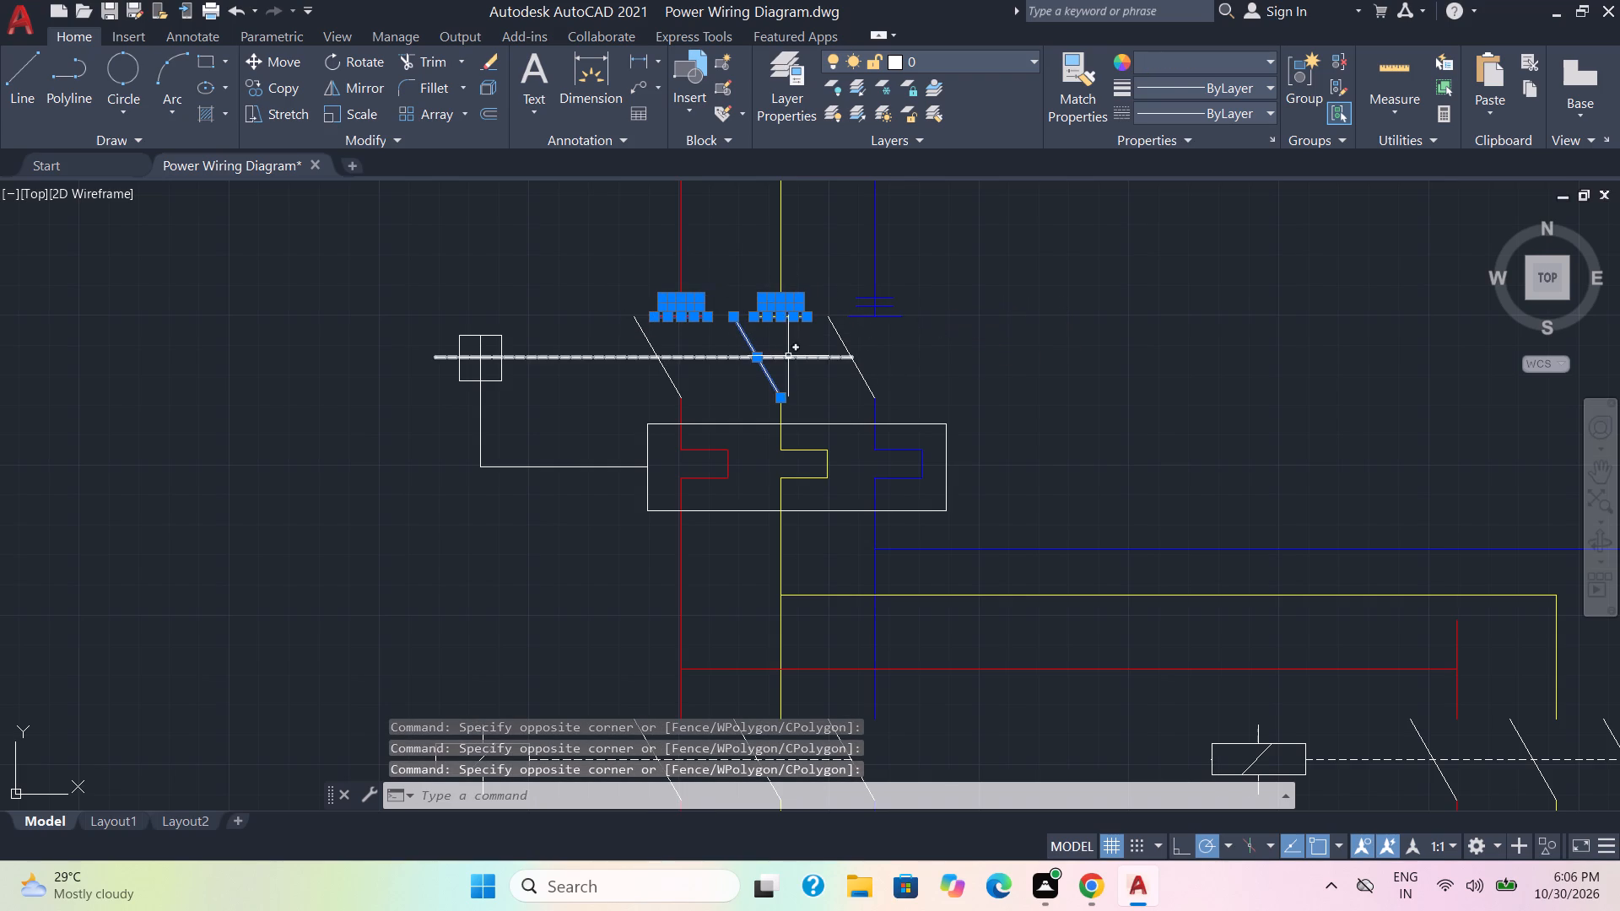
pyautogui.click(909, 336)
pyautogui.click(890, 292)
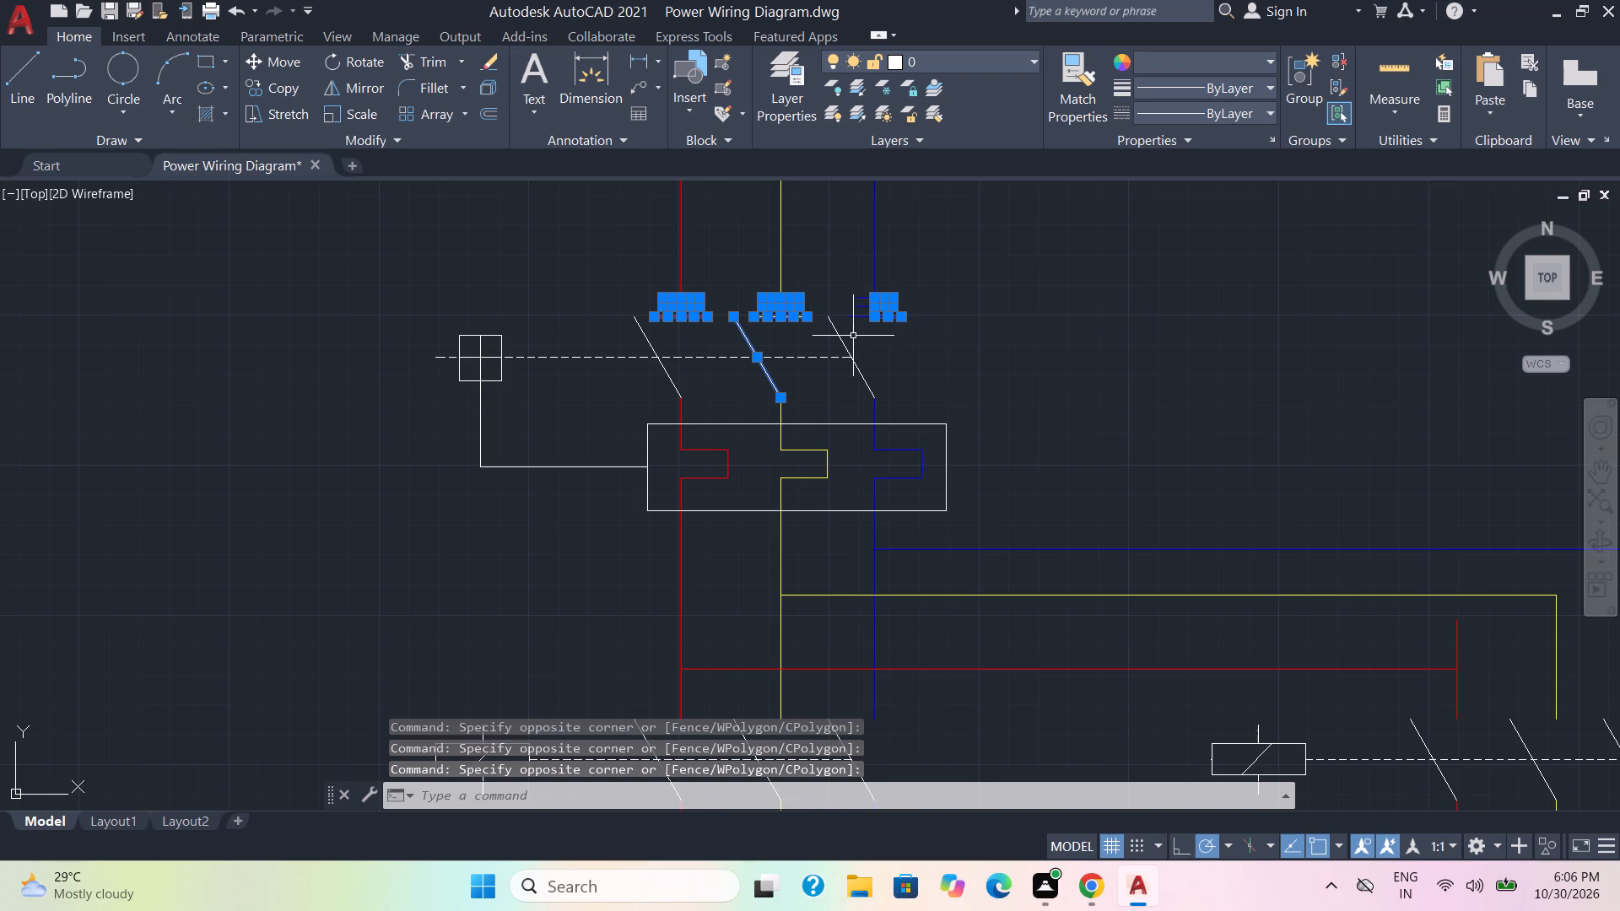
pyautogui.click(852, 337)
pyautogui.click(843, 282)
pyautogui.click(862, 310)
pyautogui.click(862, 300)
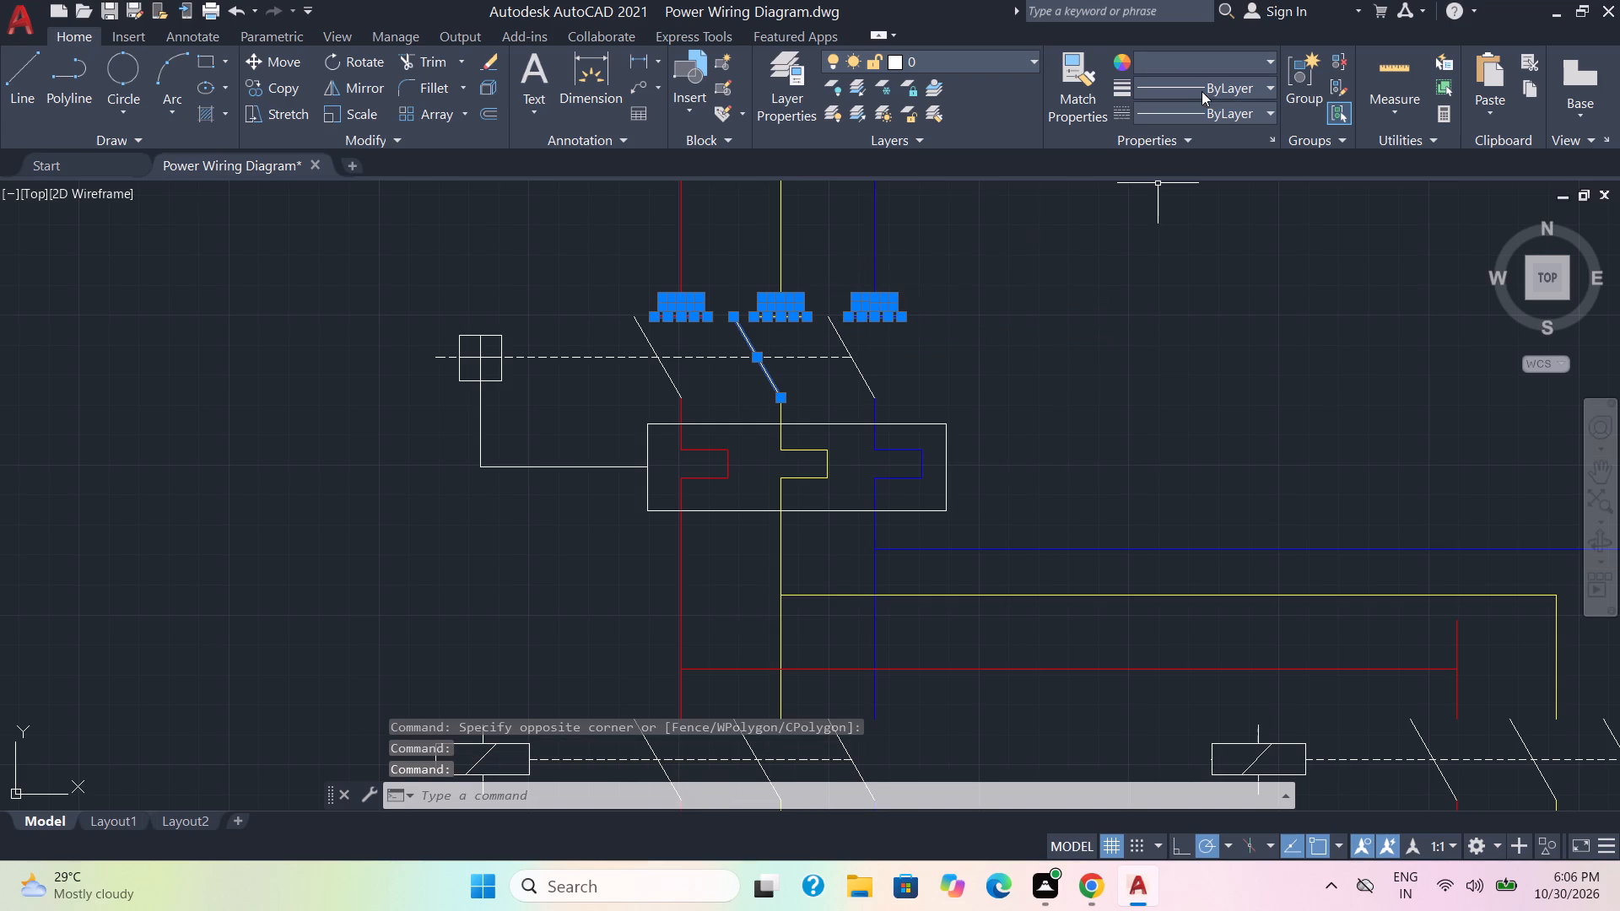
pyautogui.click(1223, 61)
pyautogui.click(1203, 88)
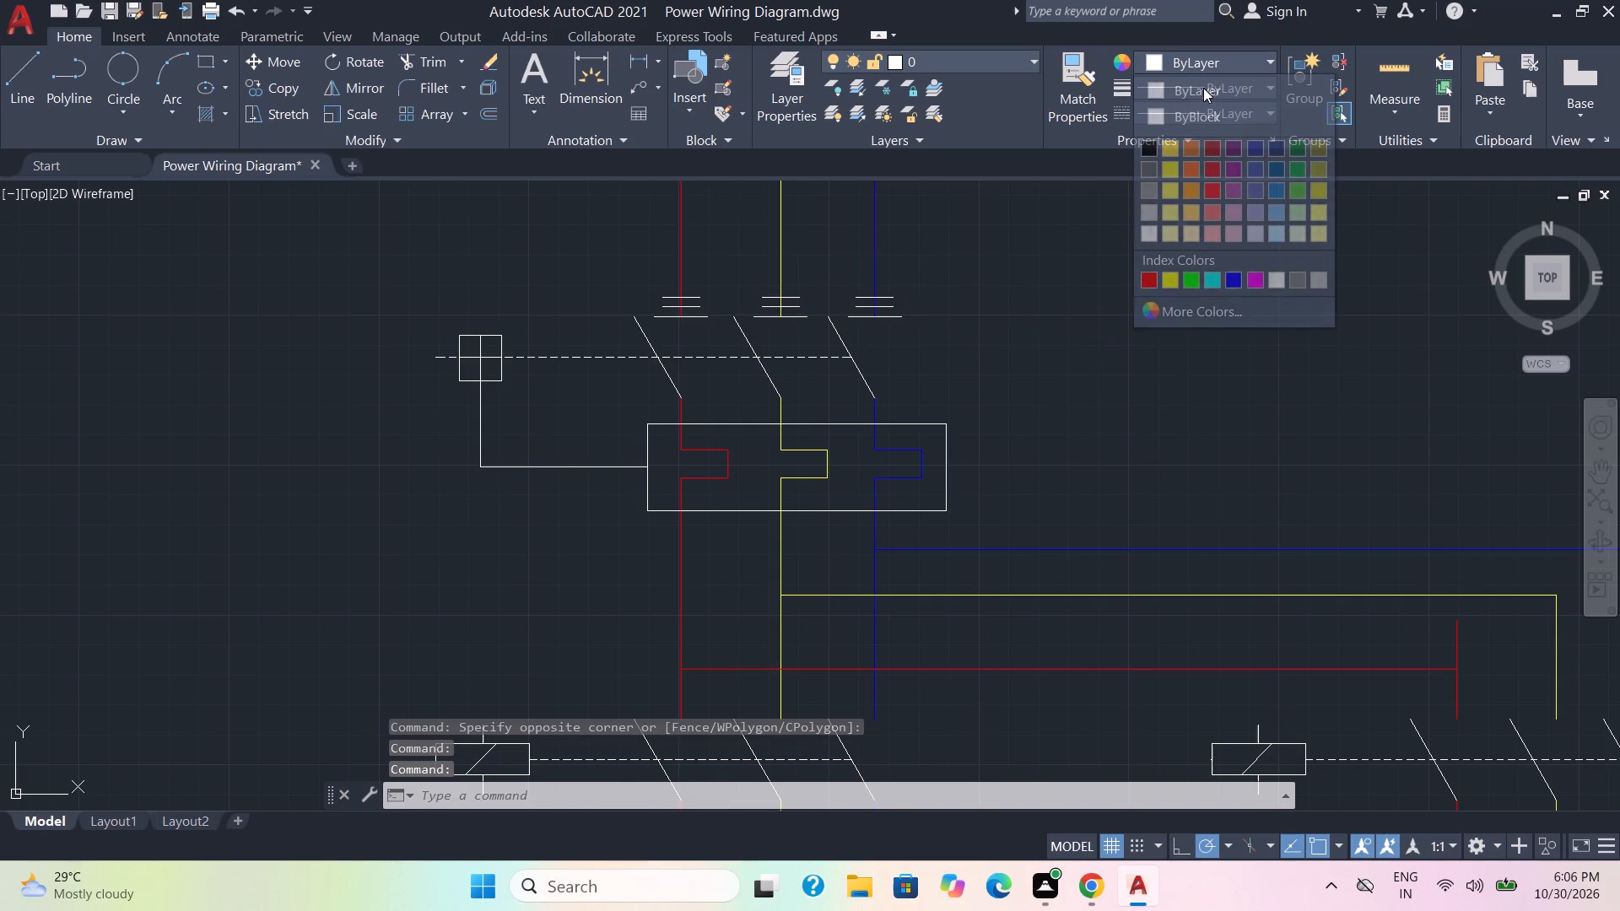
pyautogui.press('Escape')
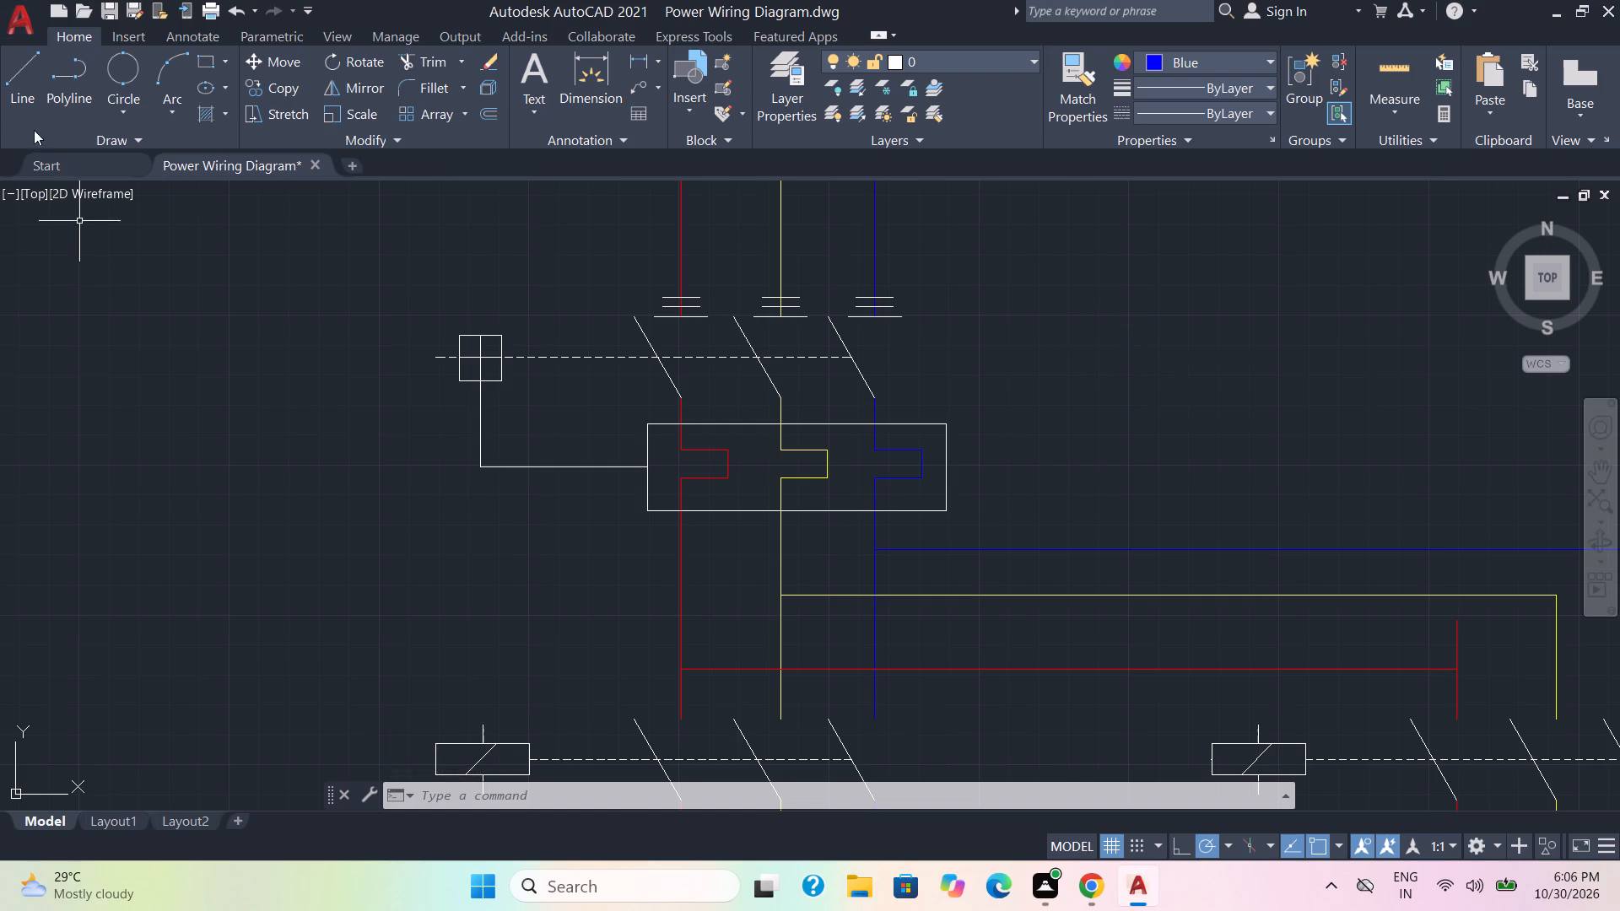
# Set the current colour to ByLayer and draw a small two-segment half bracket ending at the left end of the top switch's dashed line.
pyautogui.click(26, 75)
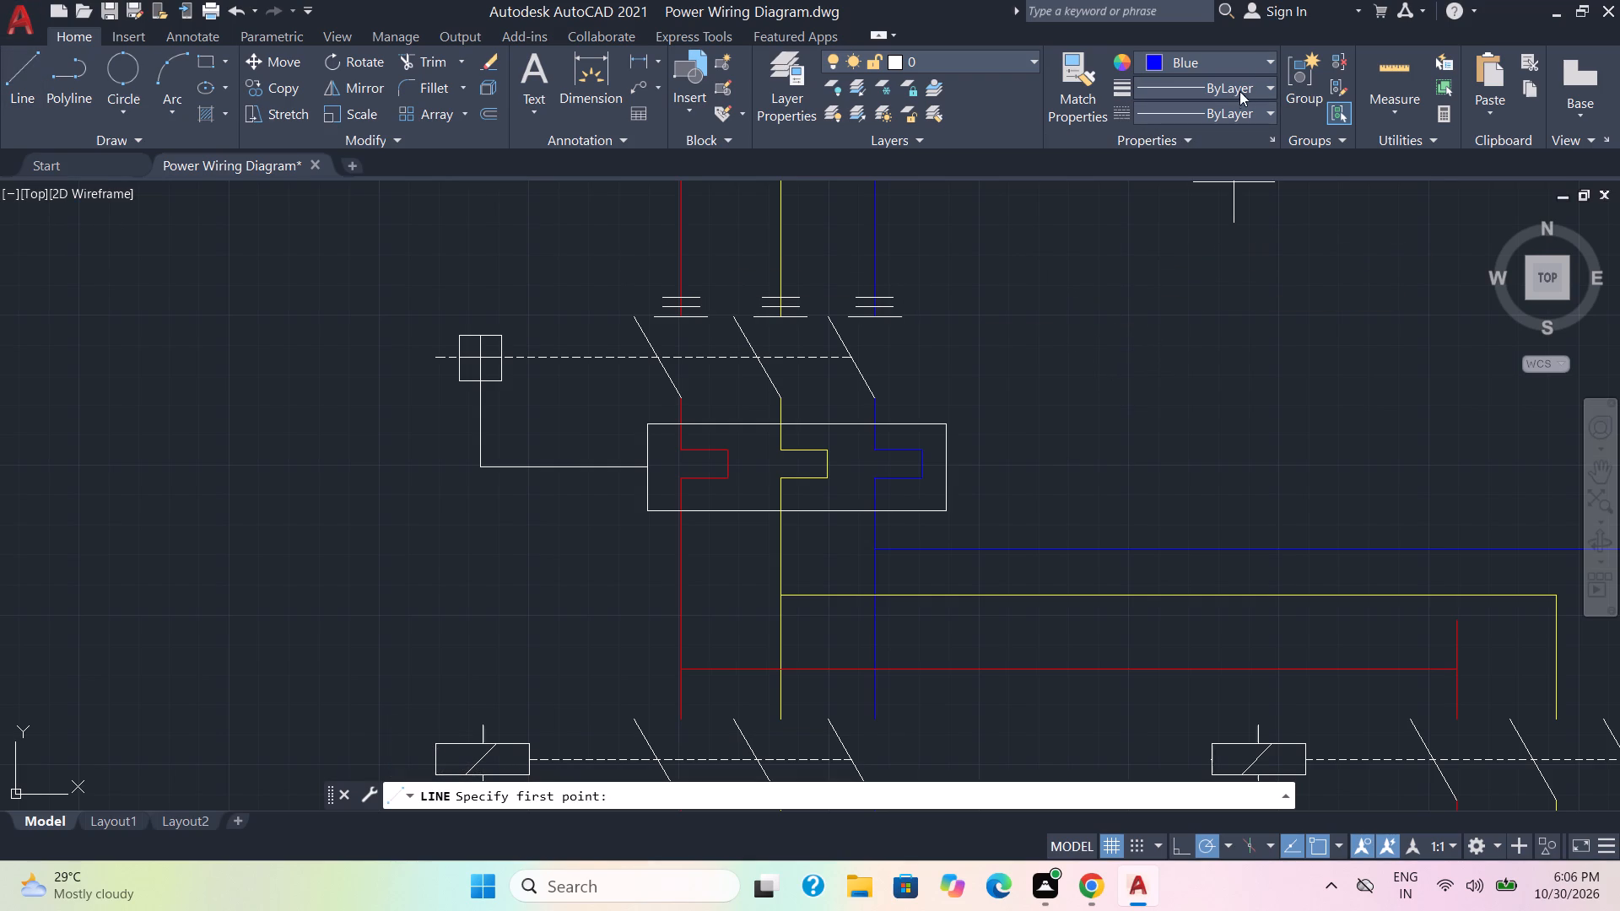
pyautogui.click(1249, 65)
pyautogui.click(1184, 89)
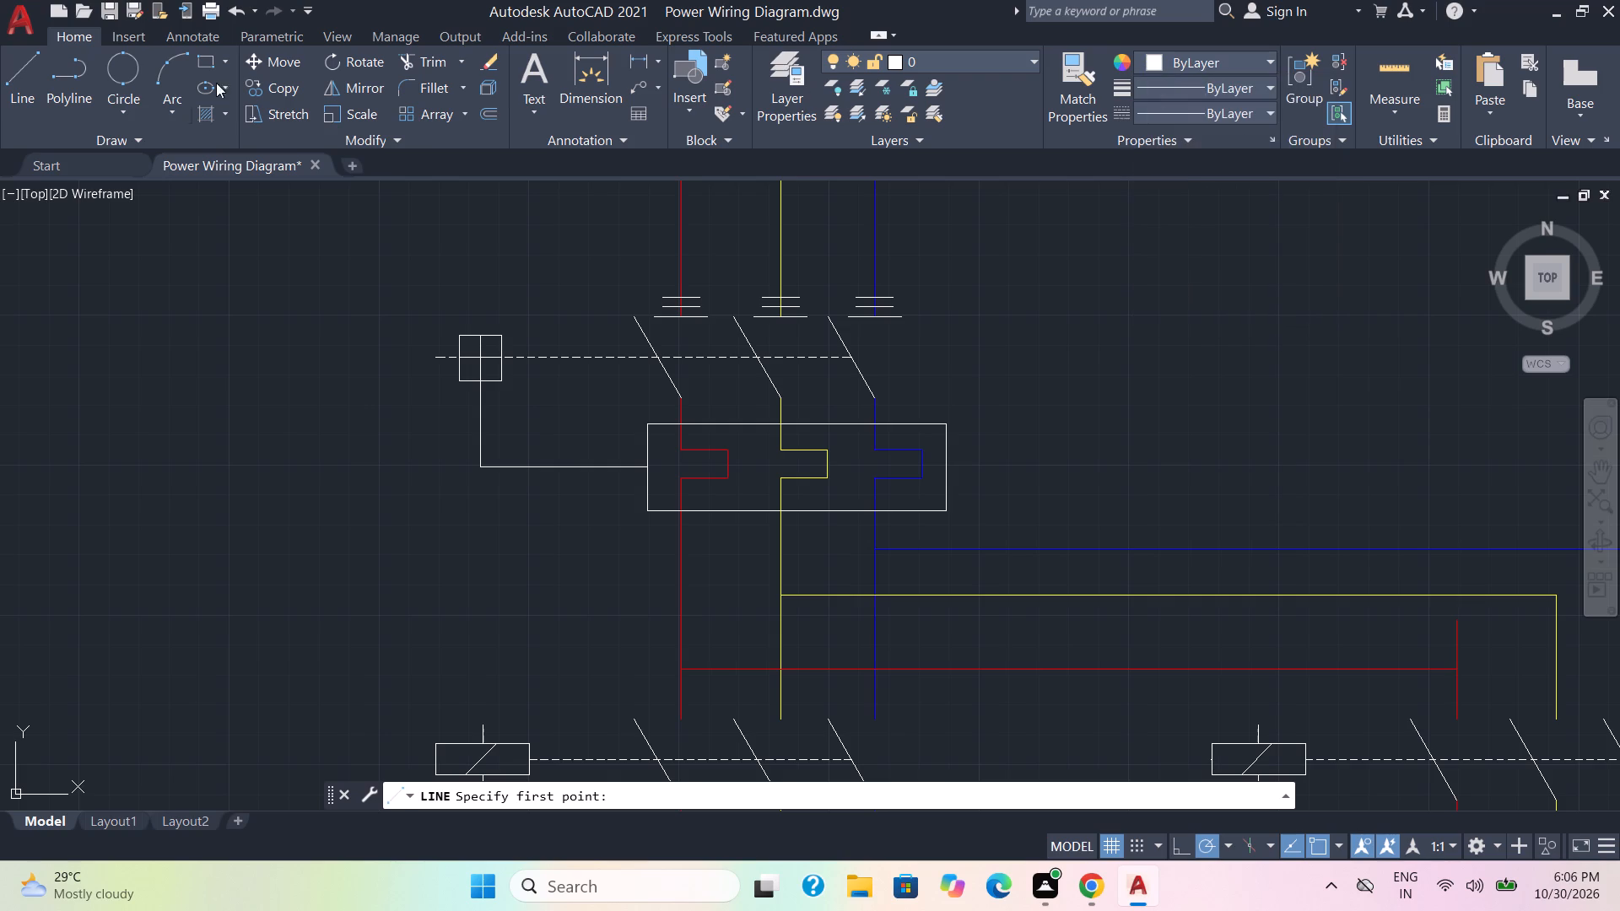
pyautogui.click(9, 102)
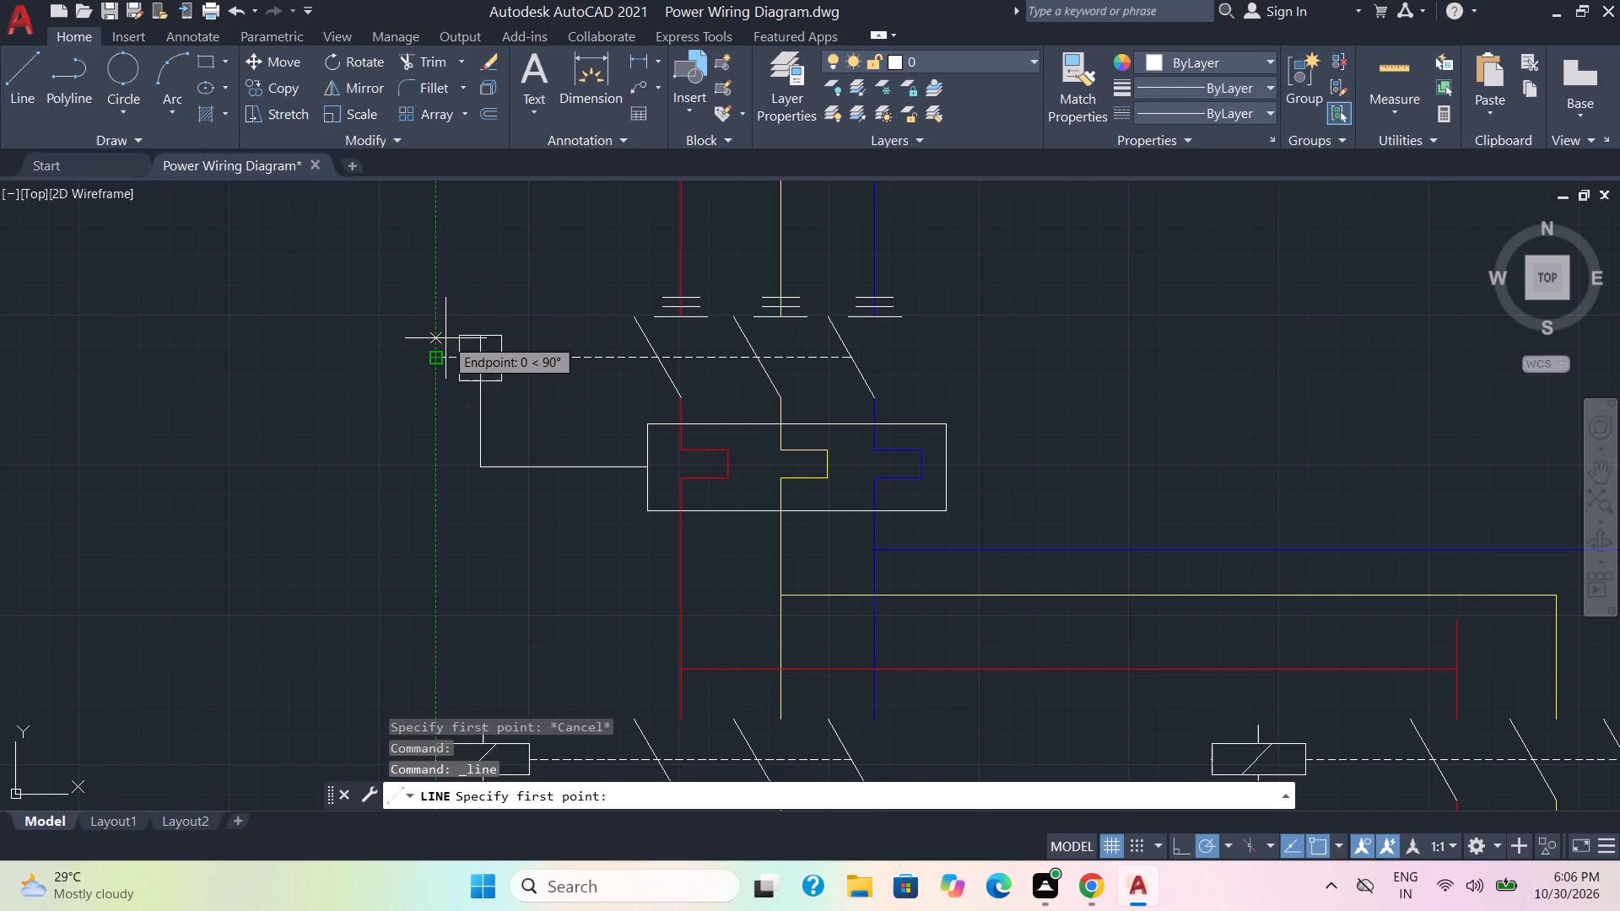
pyautogui.scroll(2, 445, 338)
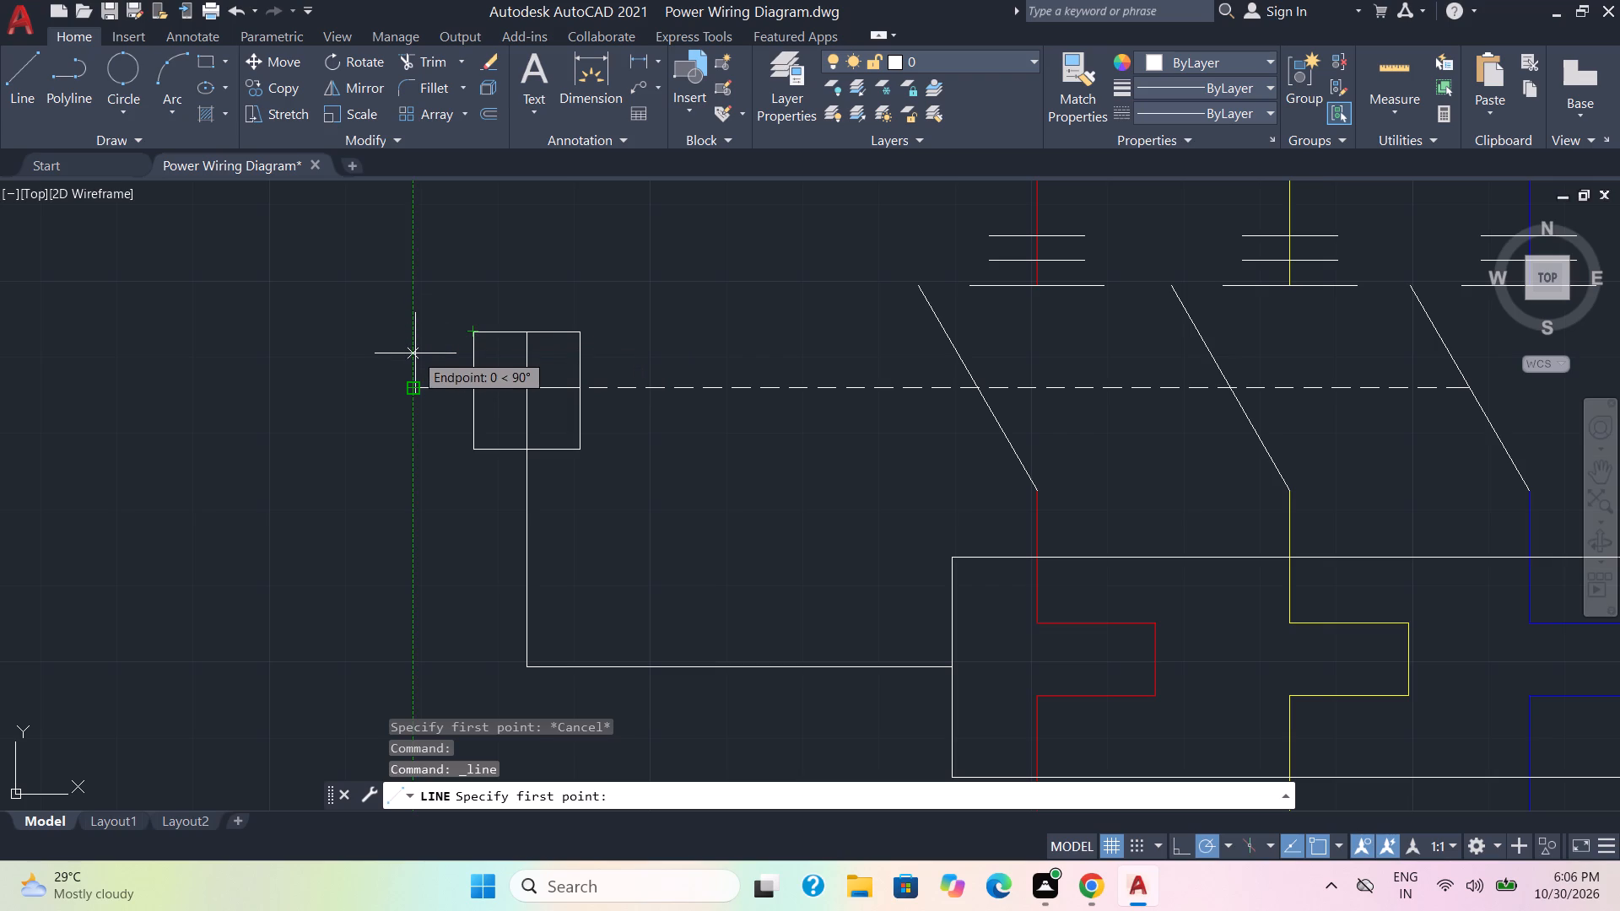
pyautogui.click(436, 351)
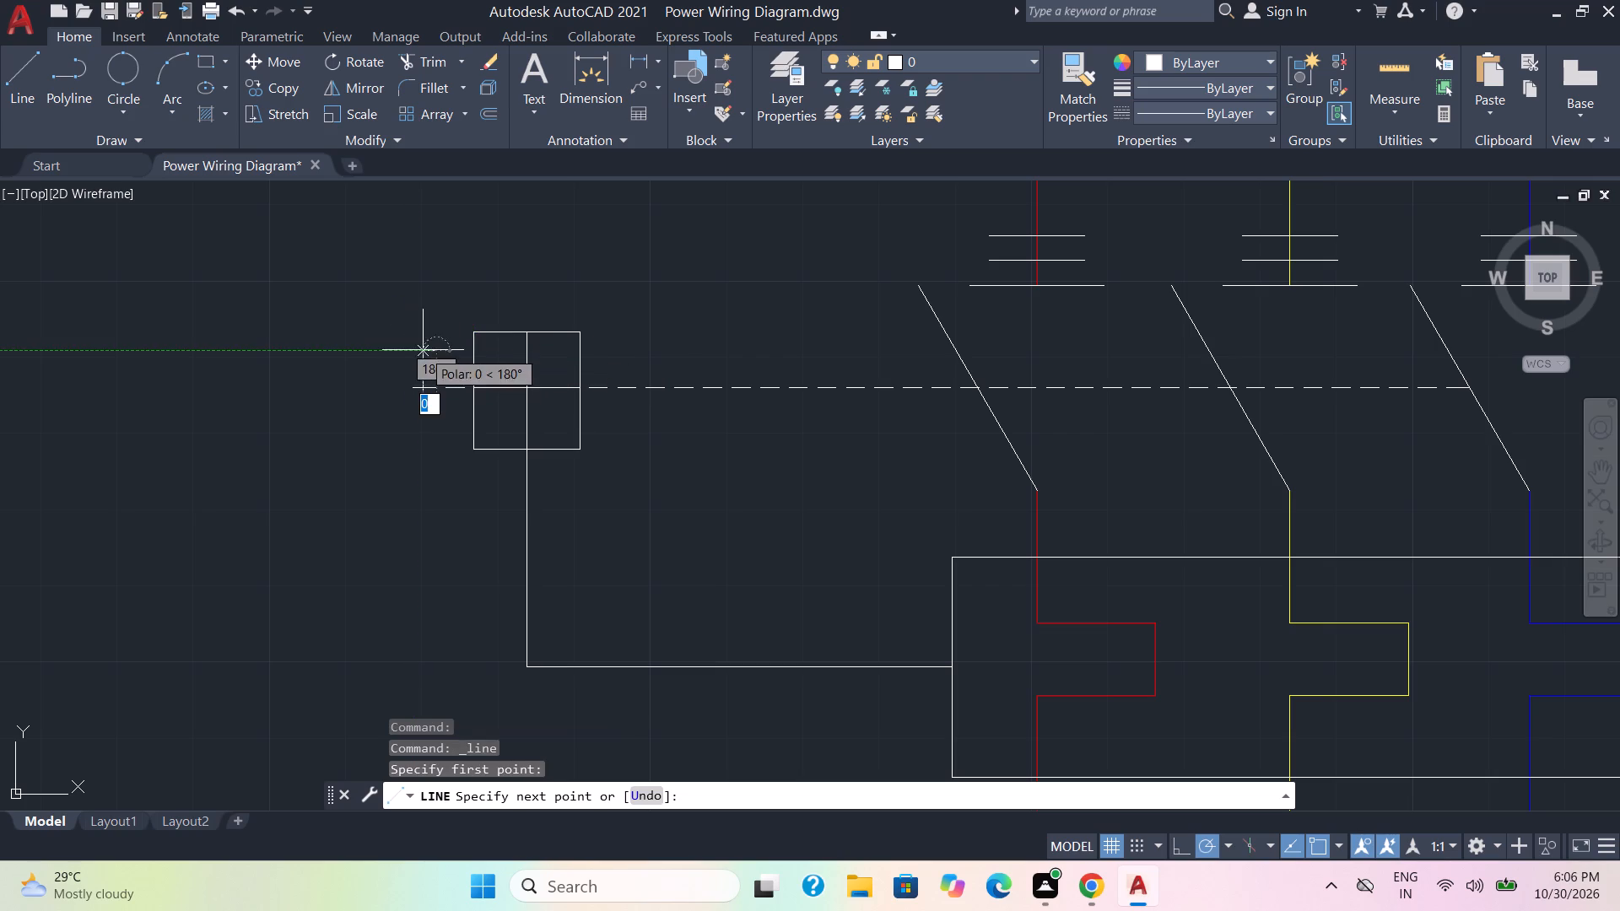
pyautogui.click(408, 351)
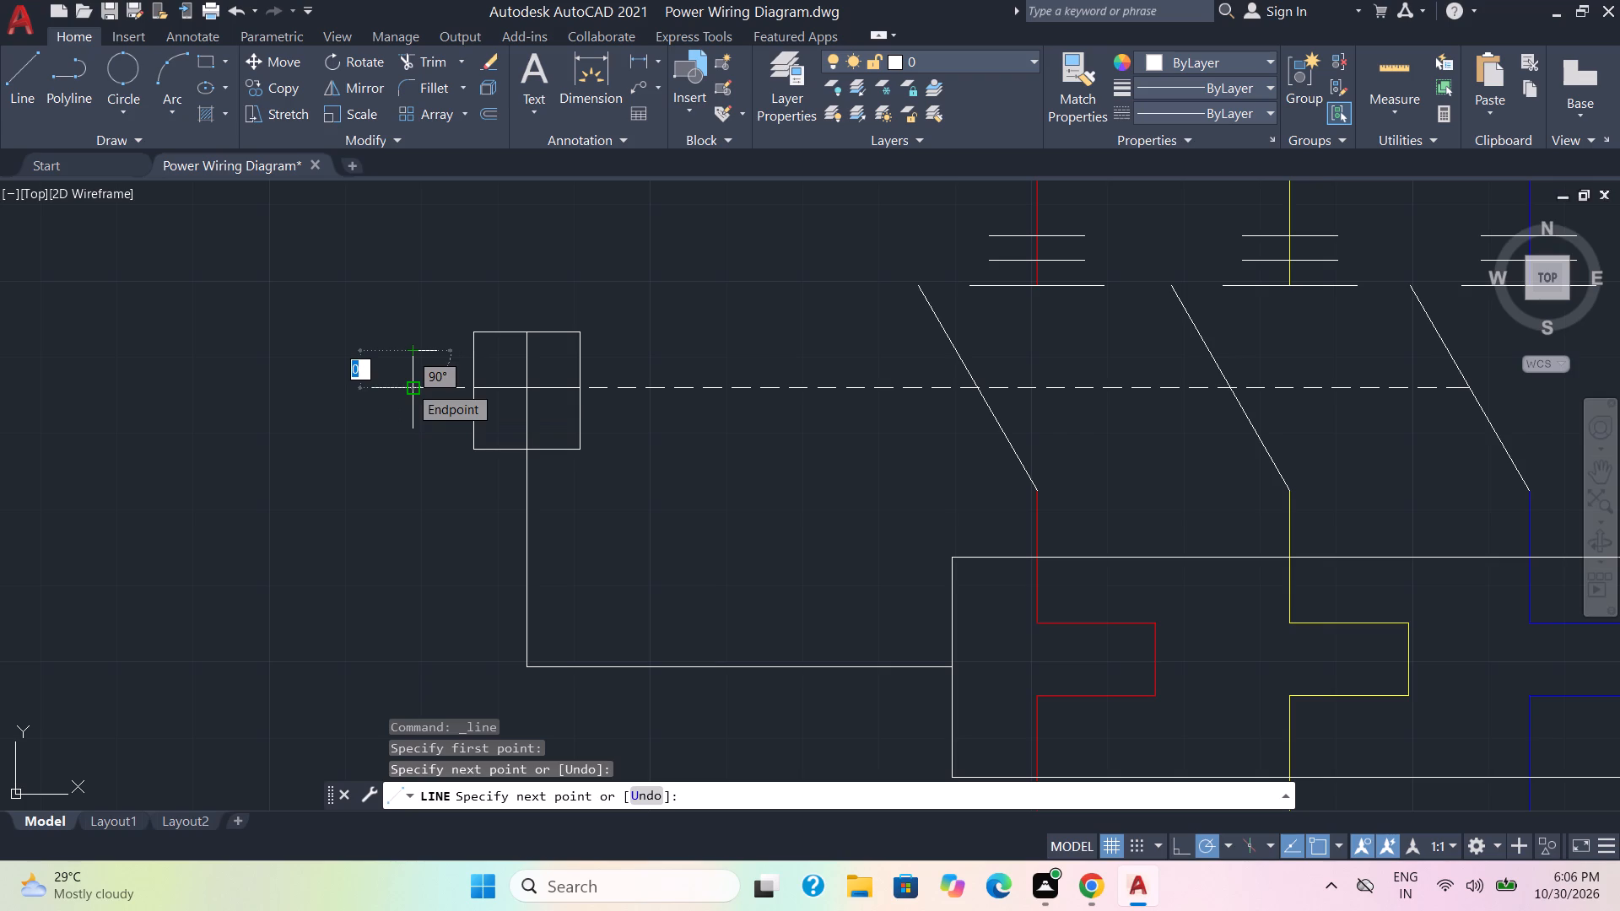
pyautogui.click(409, 385)
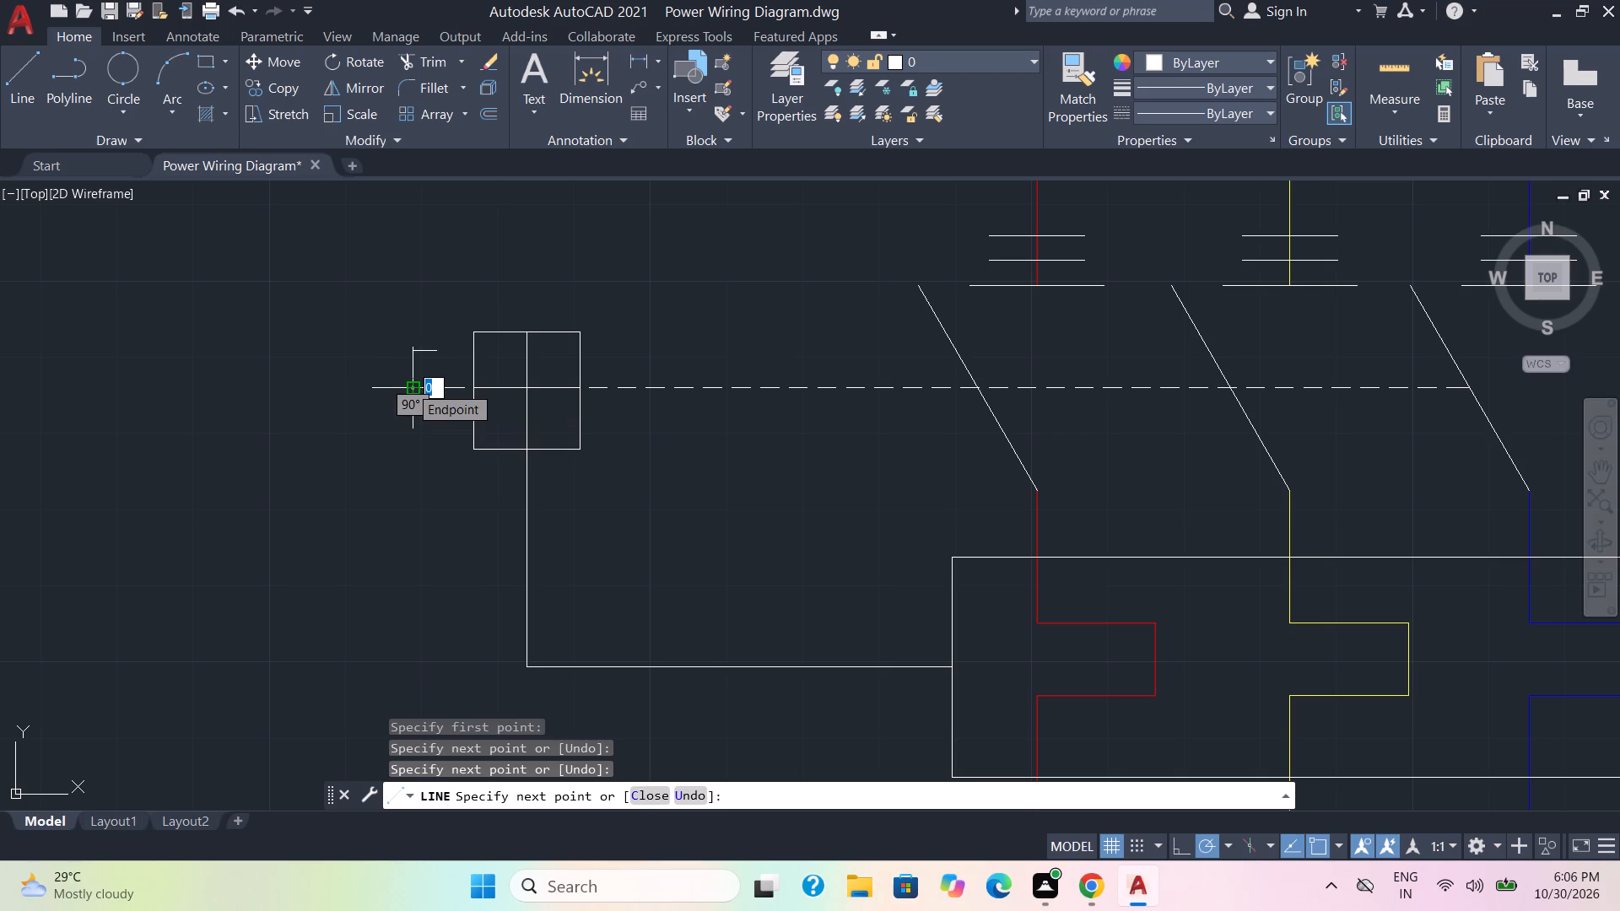
pyautogui.press('Escape')
# Mirror the half bracket downward about the top switch's dashed line, keeping the source lines.
pyautogui.click(423, 374)
pyautogui.click(398, 346)
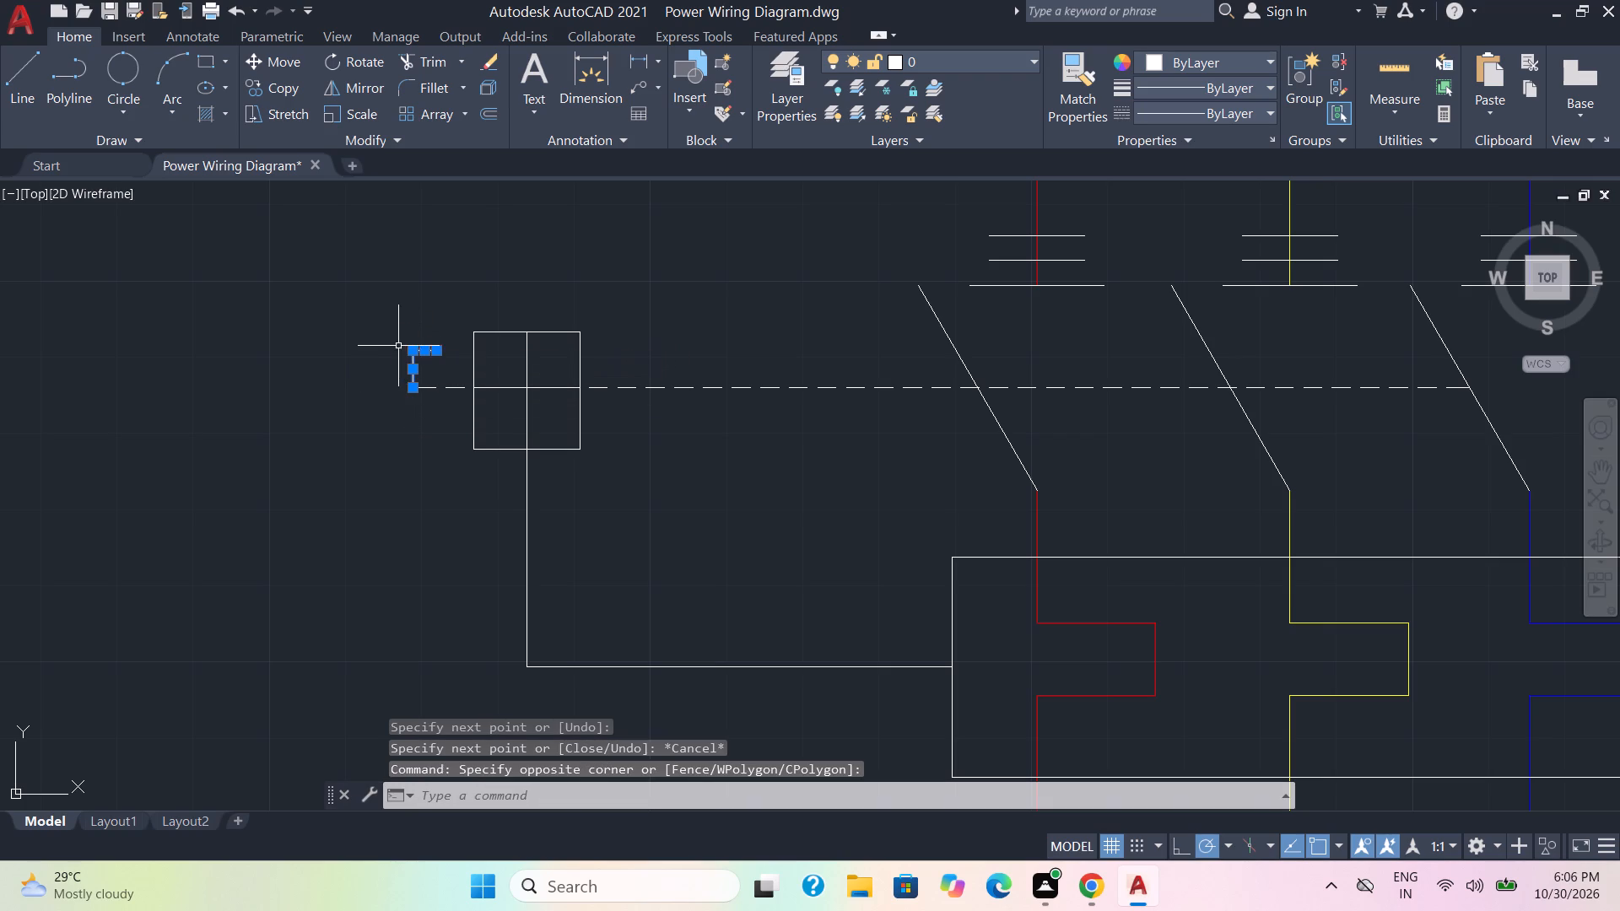
pyautogui.click(351, 78)
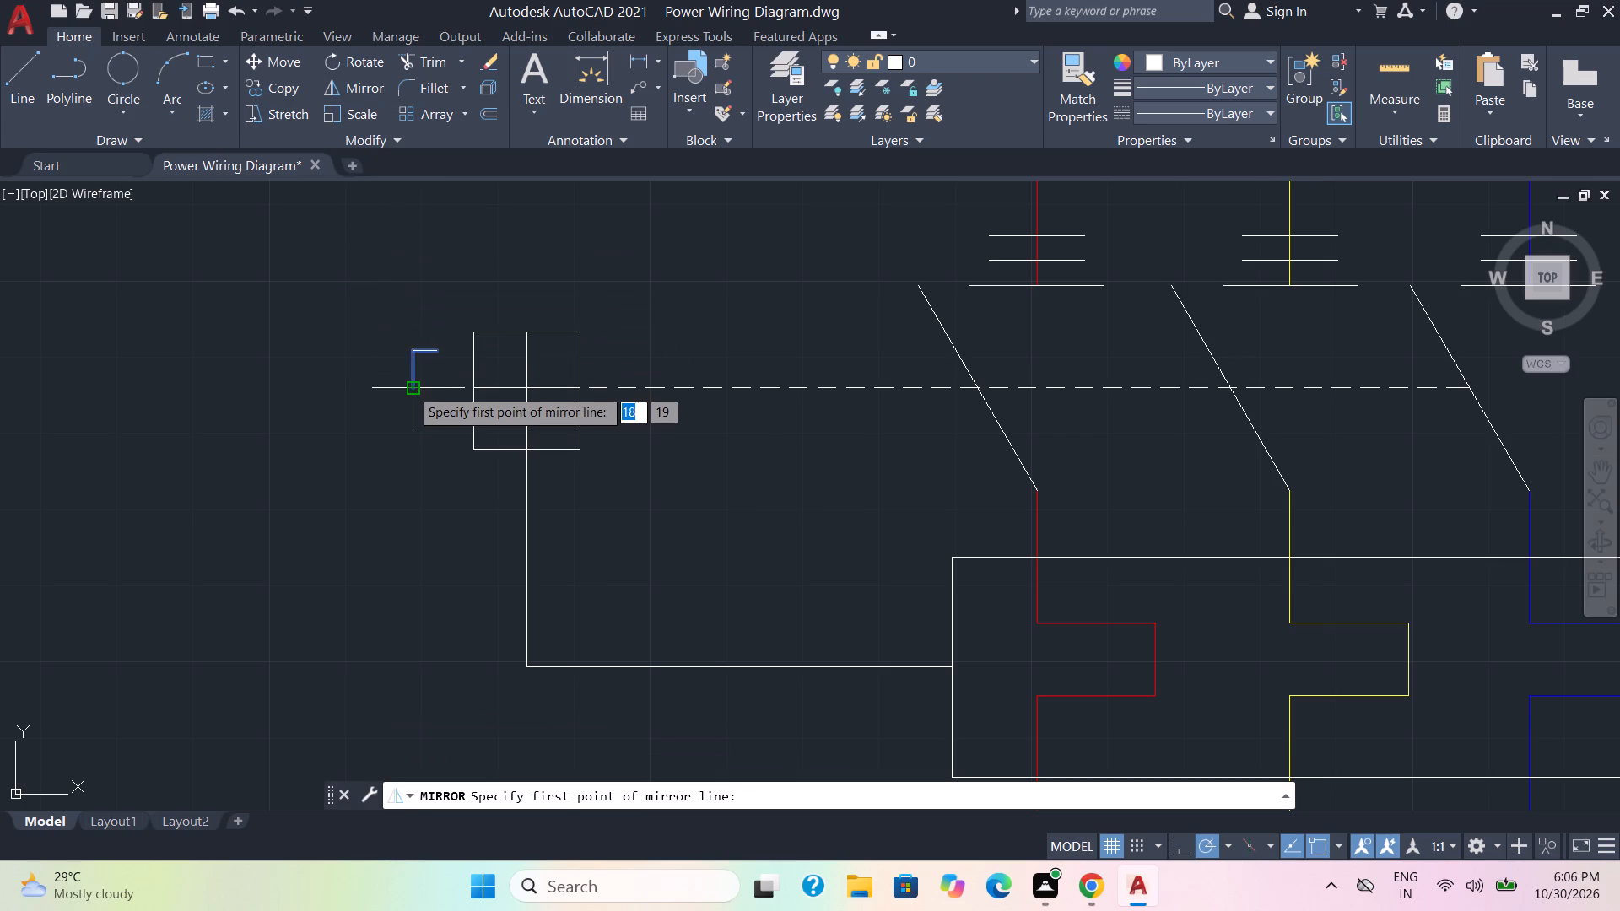
pyautogui.click(410, 388)
pyautogui.click(372, 388)
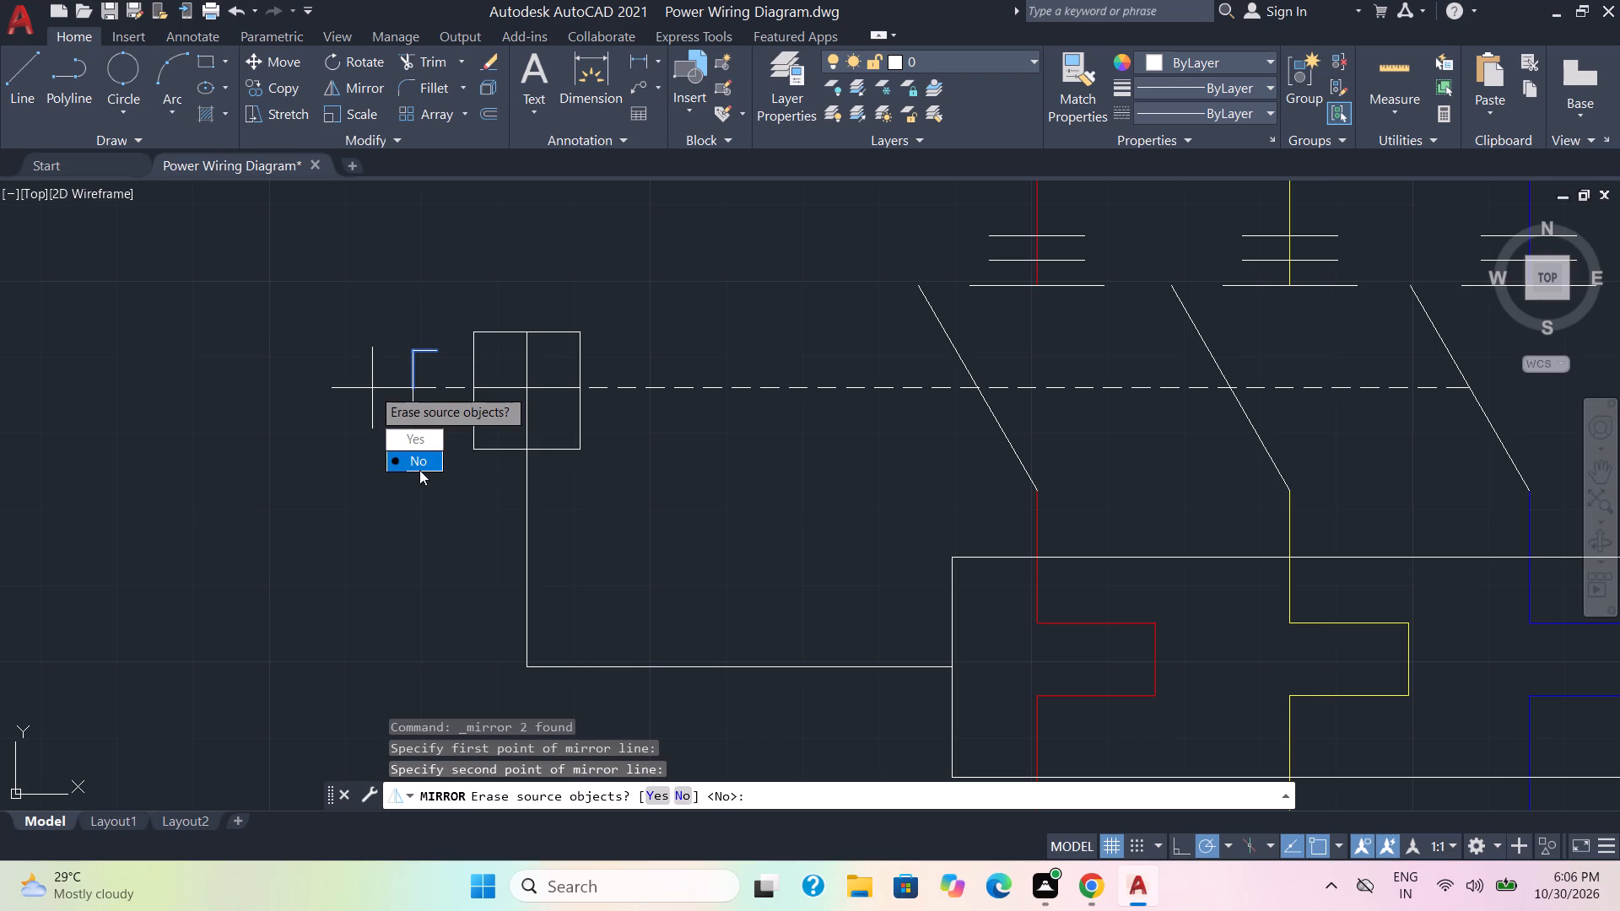
pyautogui.moveTo(418, 461); pyautogui.dragTo(373, 388)
# Mirror the lower half bracket about the vertical line through its upright, erasing the source lines, to form a Z-shaped handle.
pyautogui.click(454, 447)
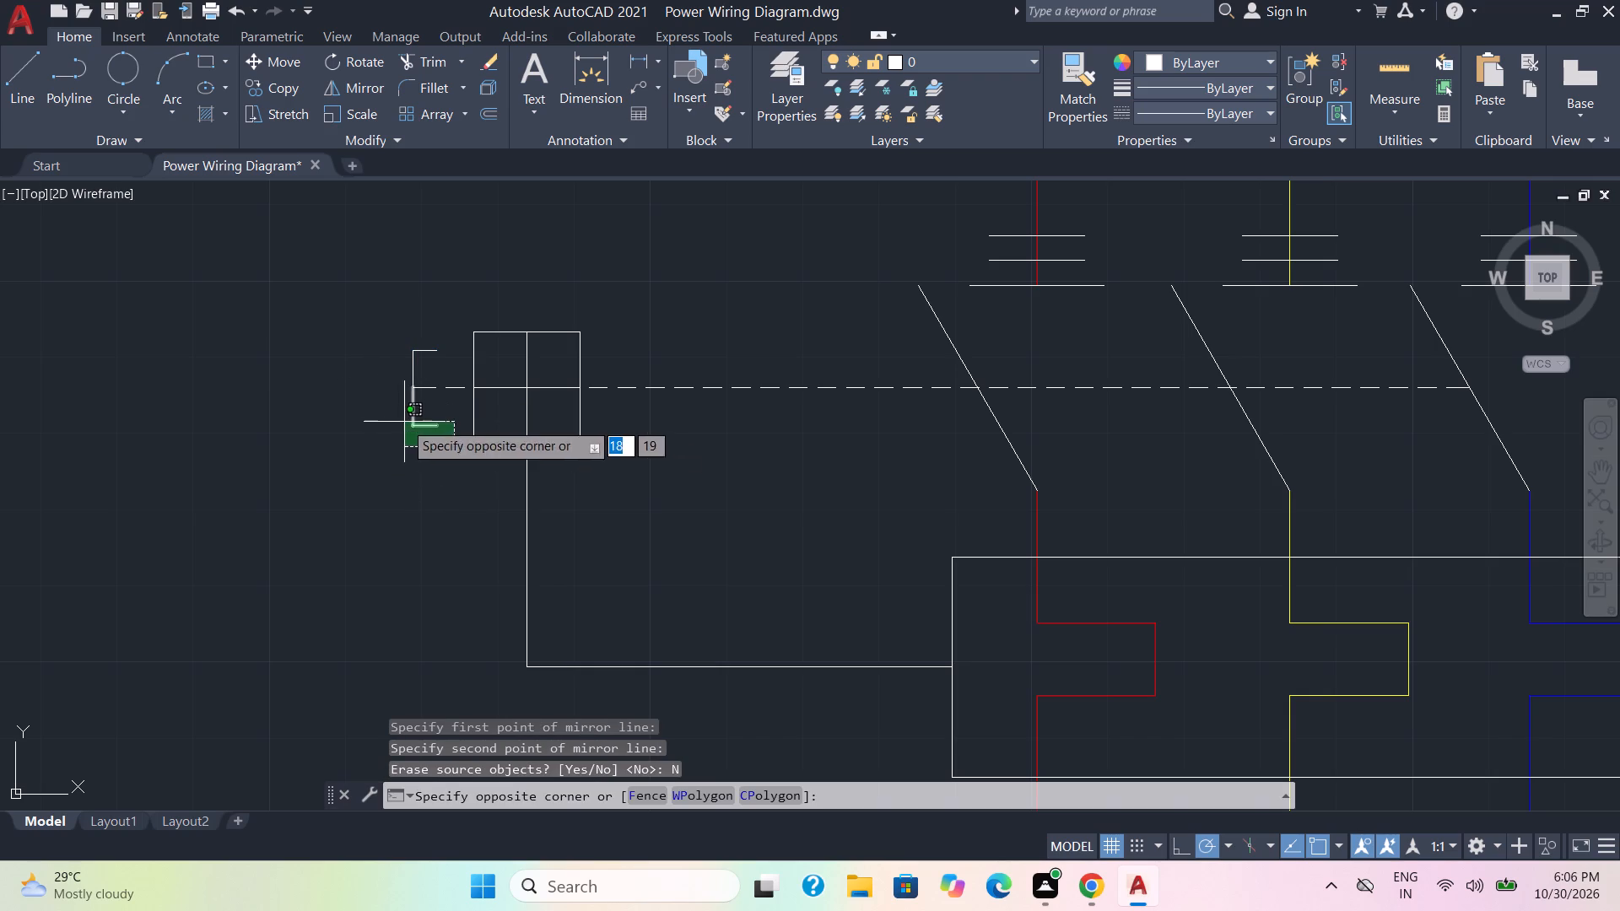
pyautogui.click(404, 422)
pyautogui.click(331, 83)
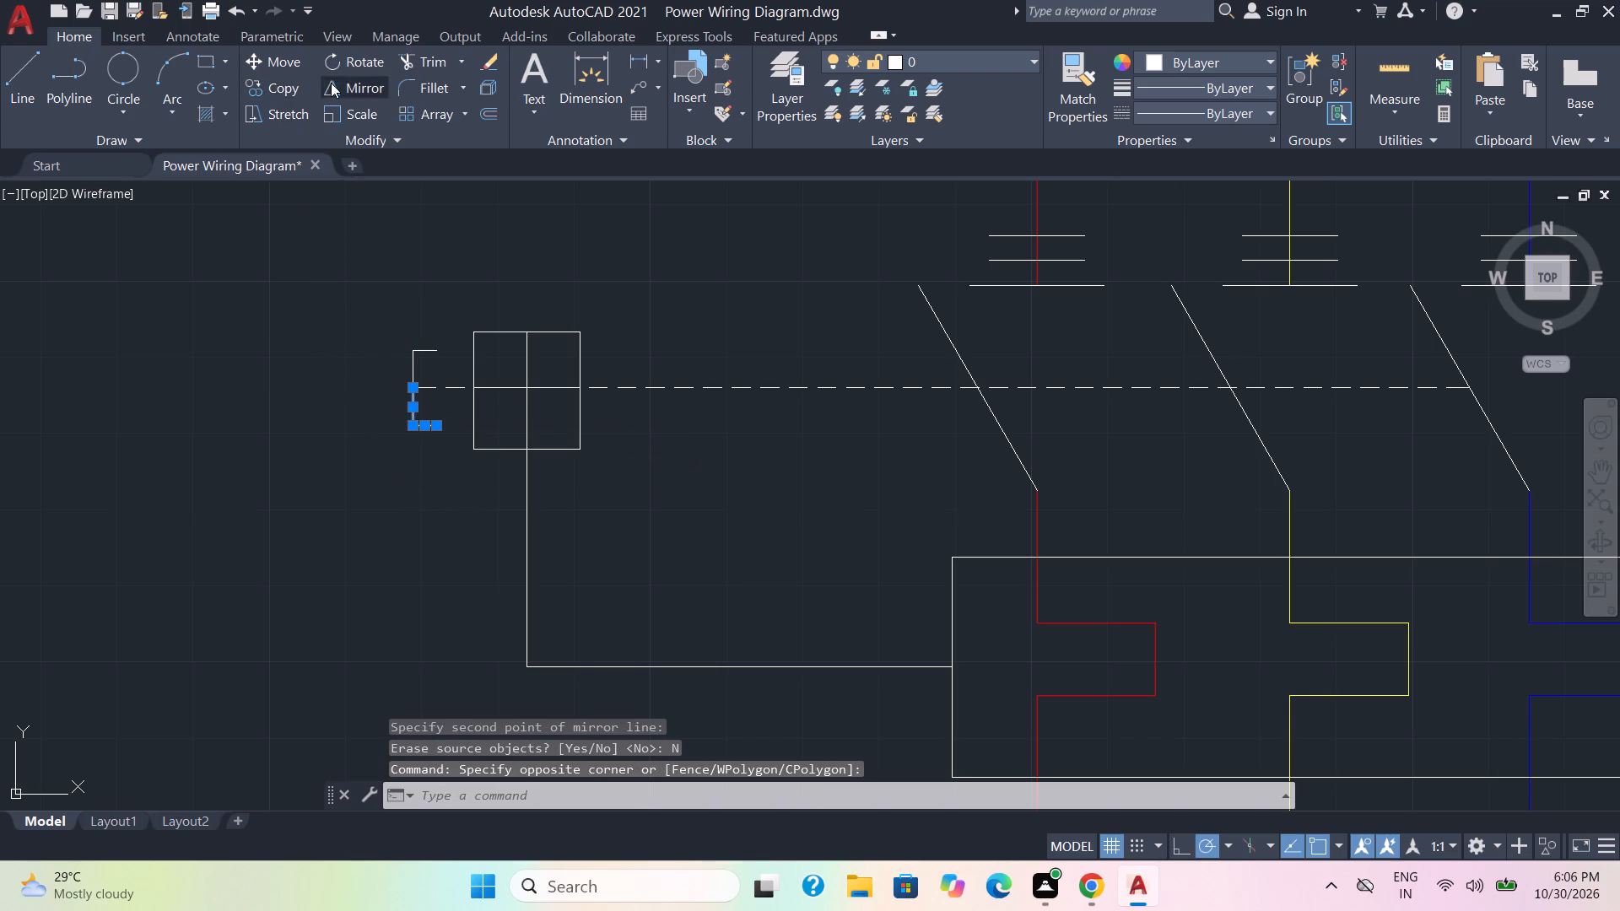
pyautogui.click(415, 388)
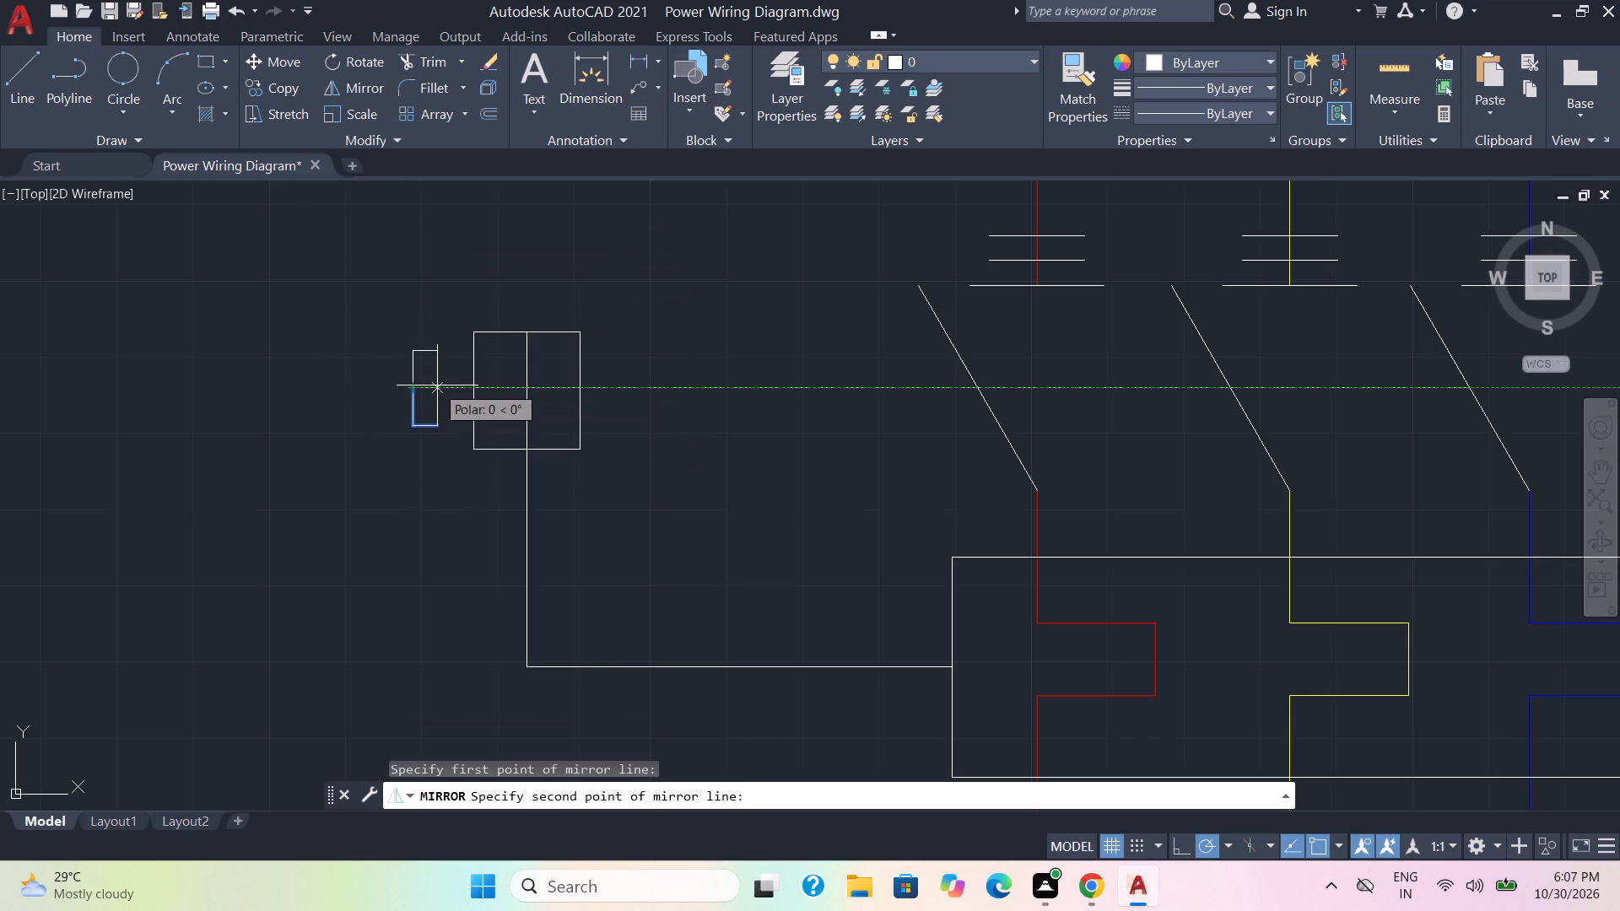
pyautogui.click(410, 440)
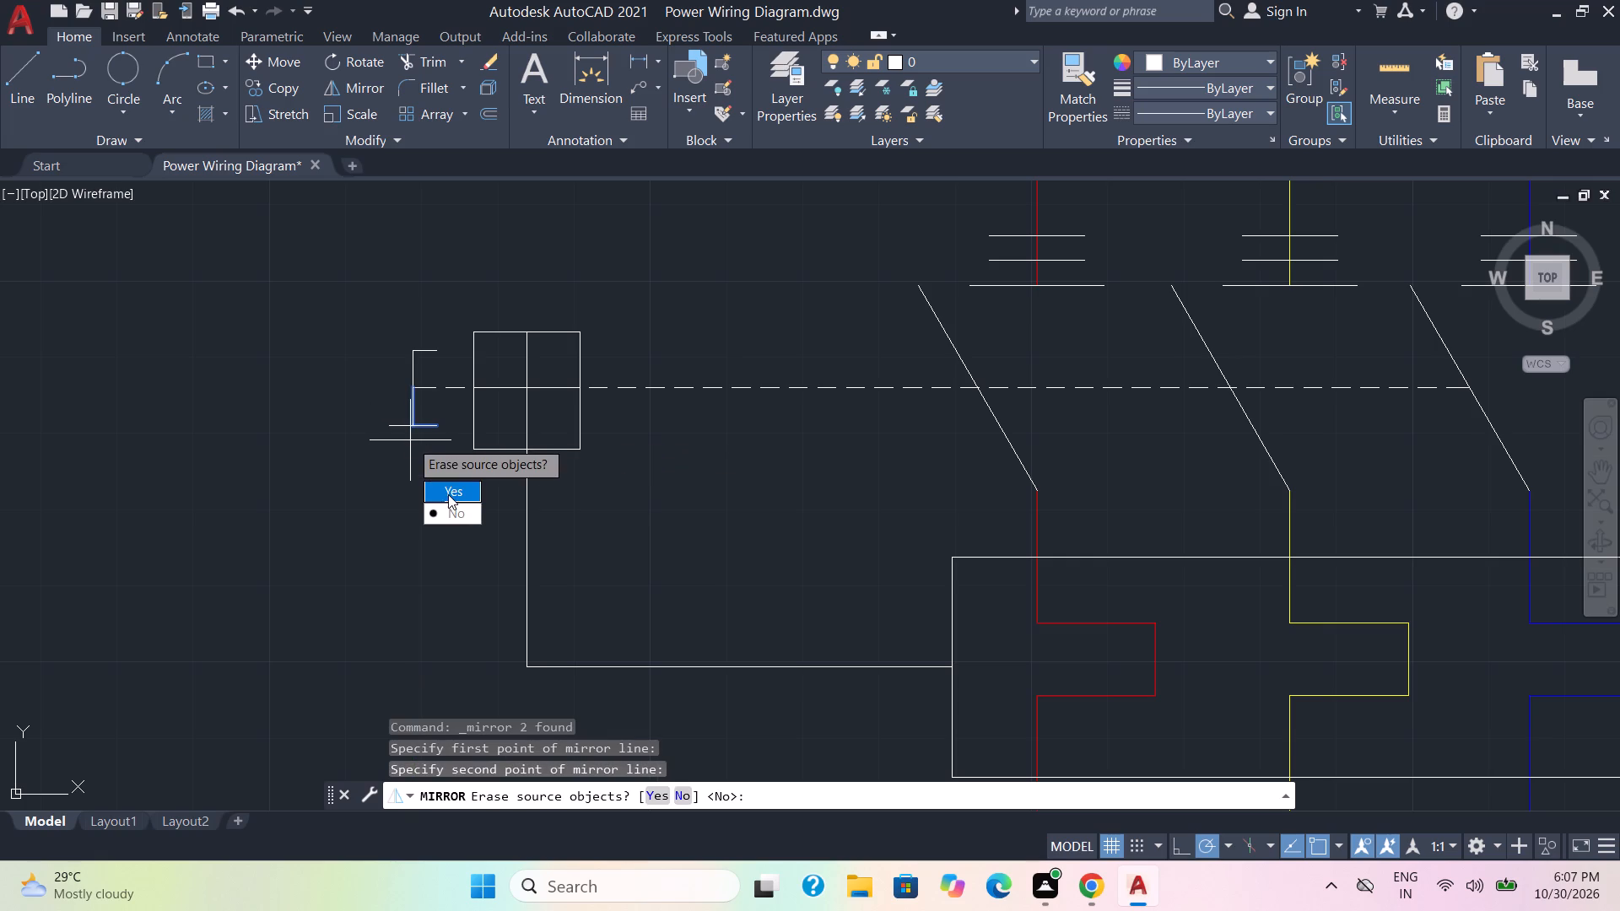
pyautogui.moveTo(448, 494); pyautogui.dragTo(410, 440)
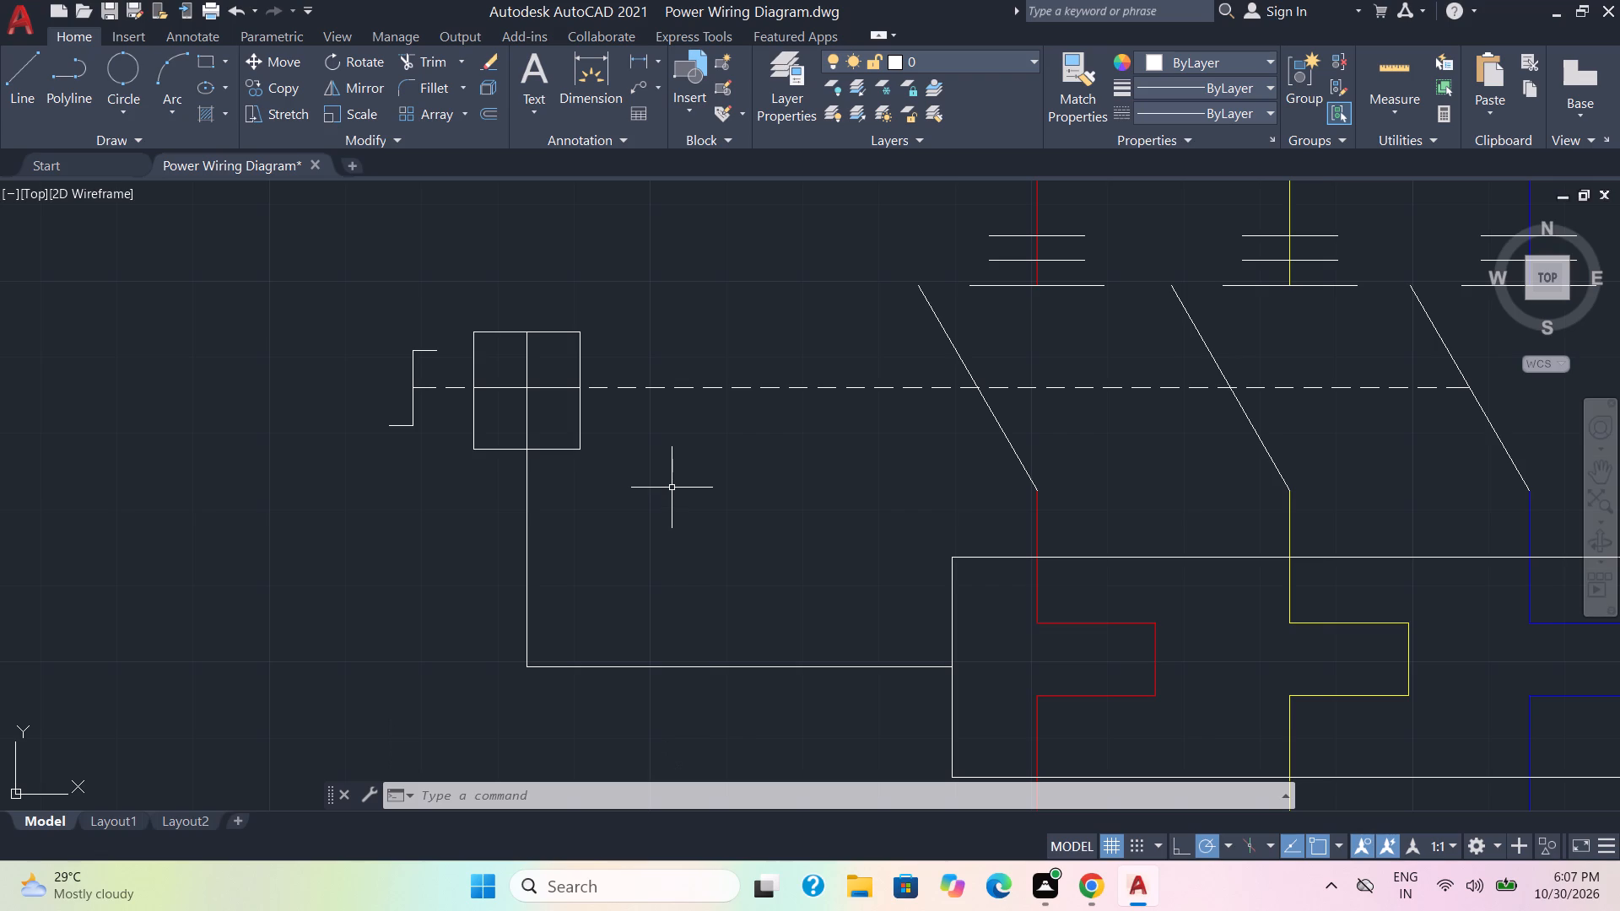
# Add the multiline text "1" at the red wire junction just above the first contactor, over the circular load.
pyautogui.scroll(-2, 791, 463)
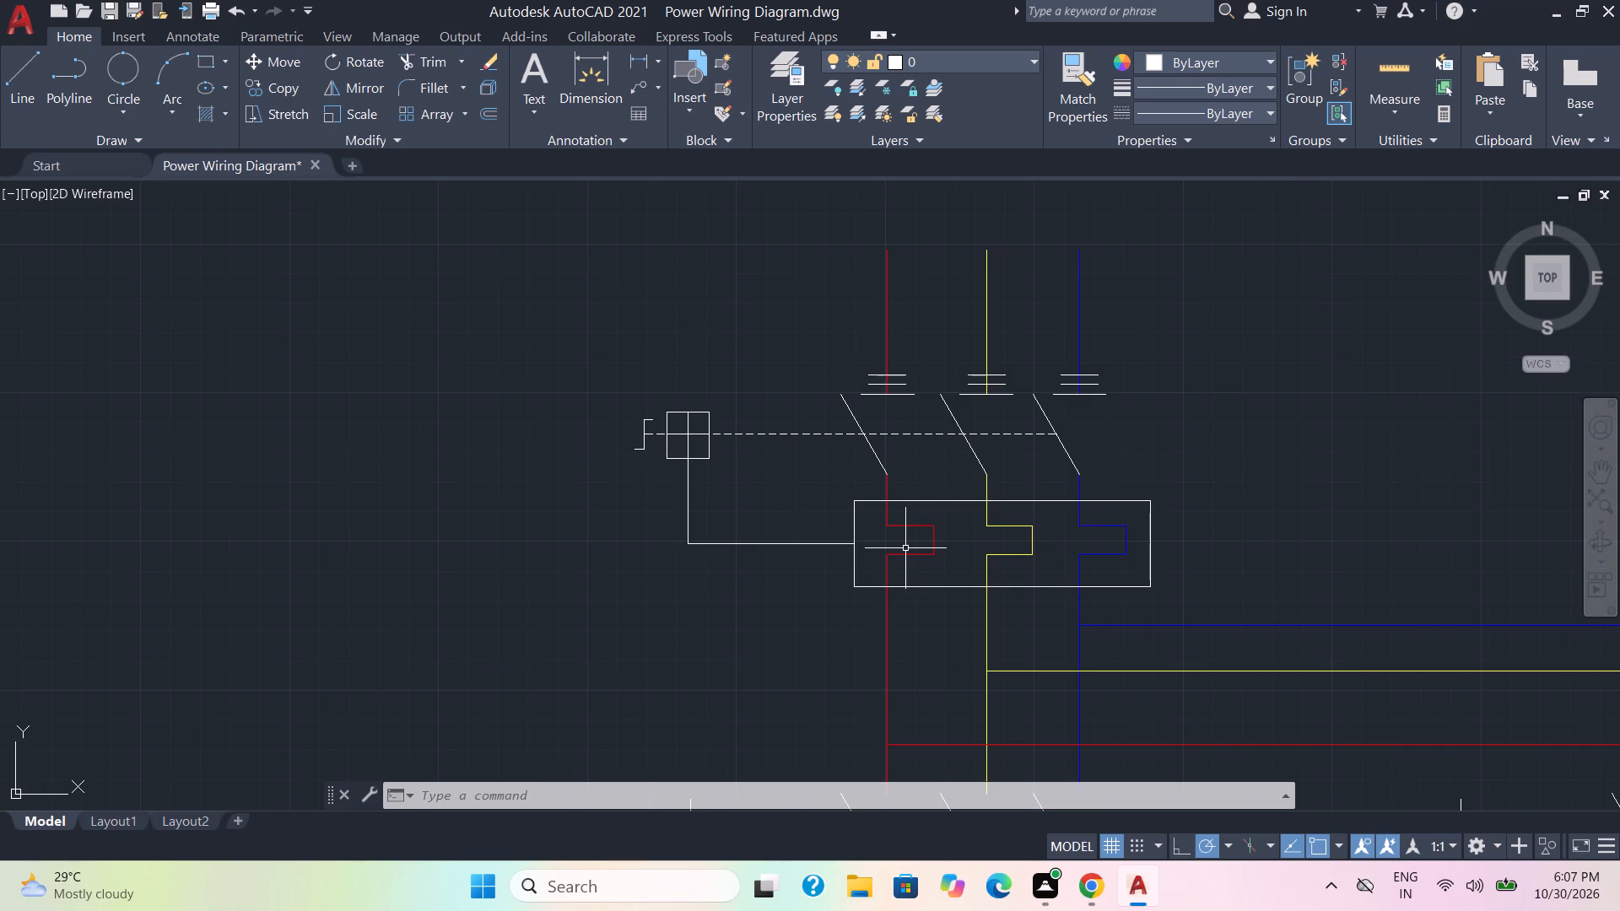
pyautogui.moveTo(909, 548); pyautogui.dragTo(839, 342, button='middle')
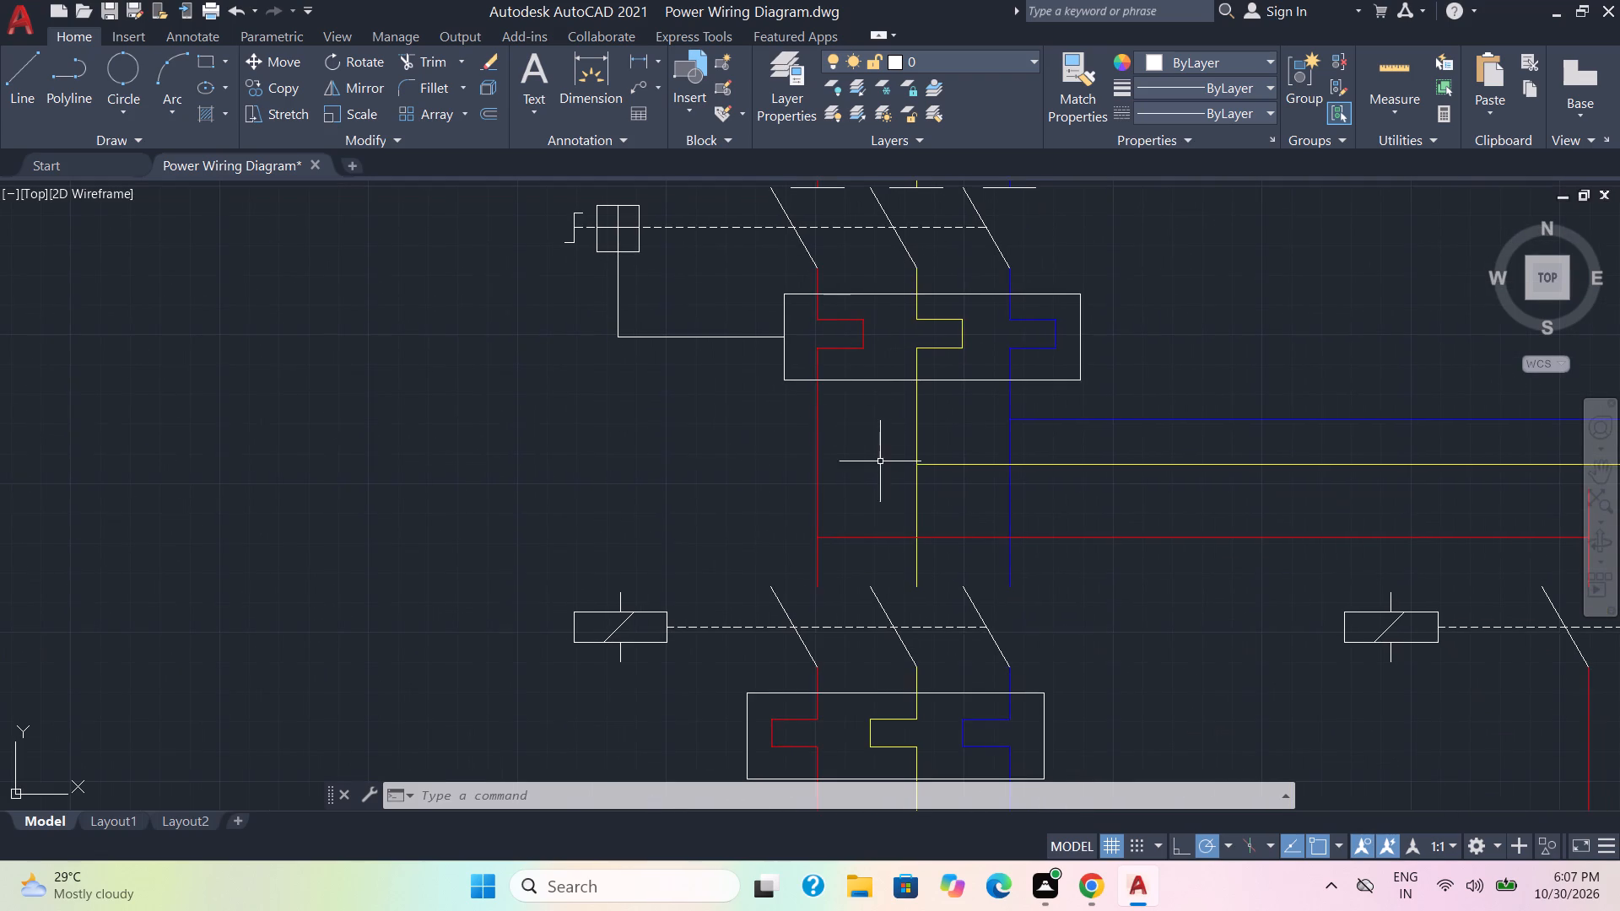
pyautogui.moveTo(865, 486); pyautogui.dragTo(709, 266, button='middle')
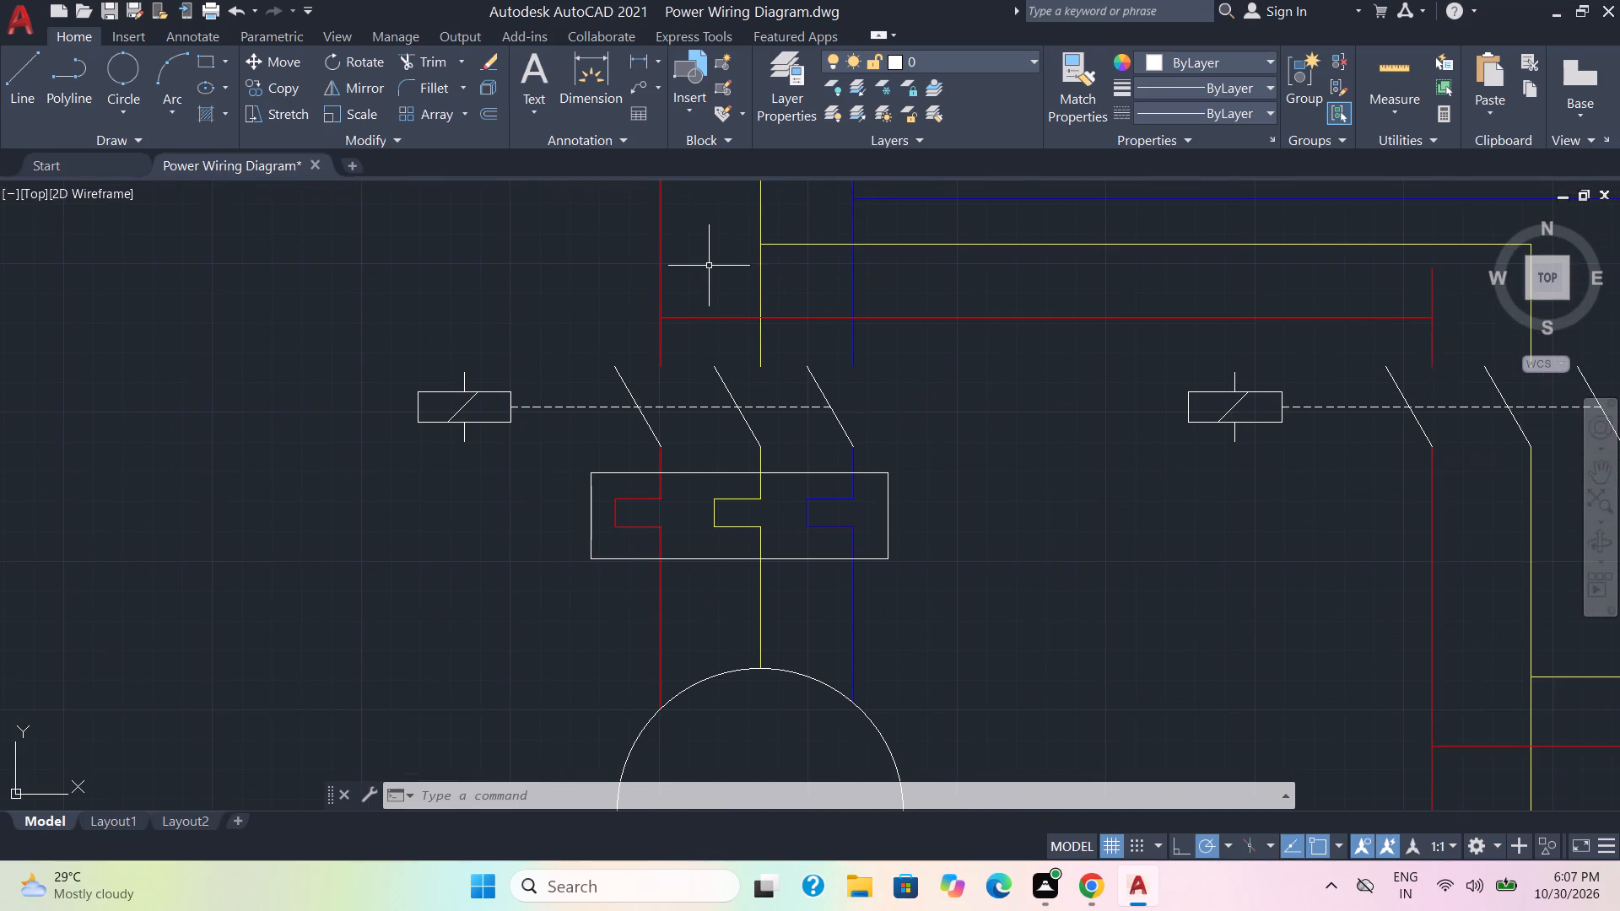
pyautogui.click(542, 77)
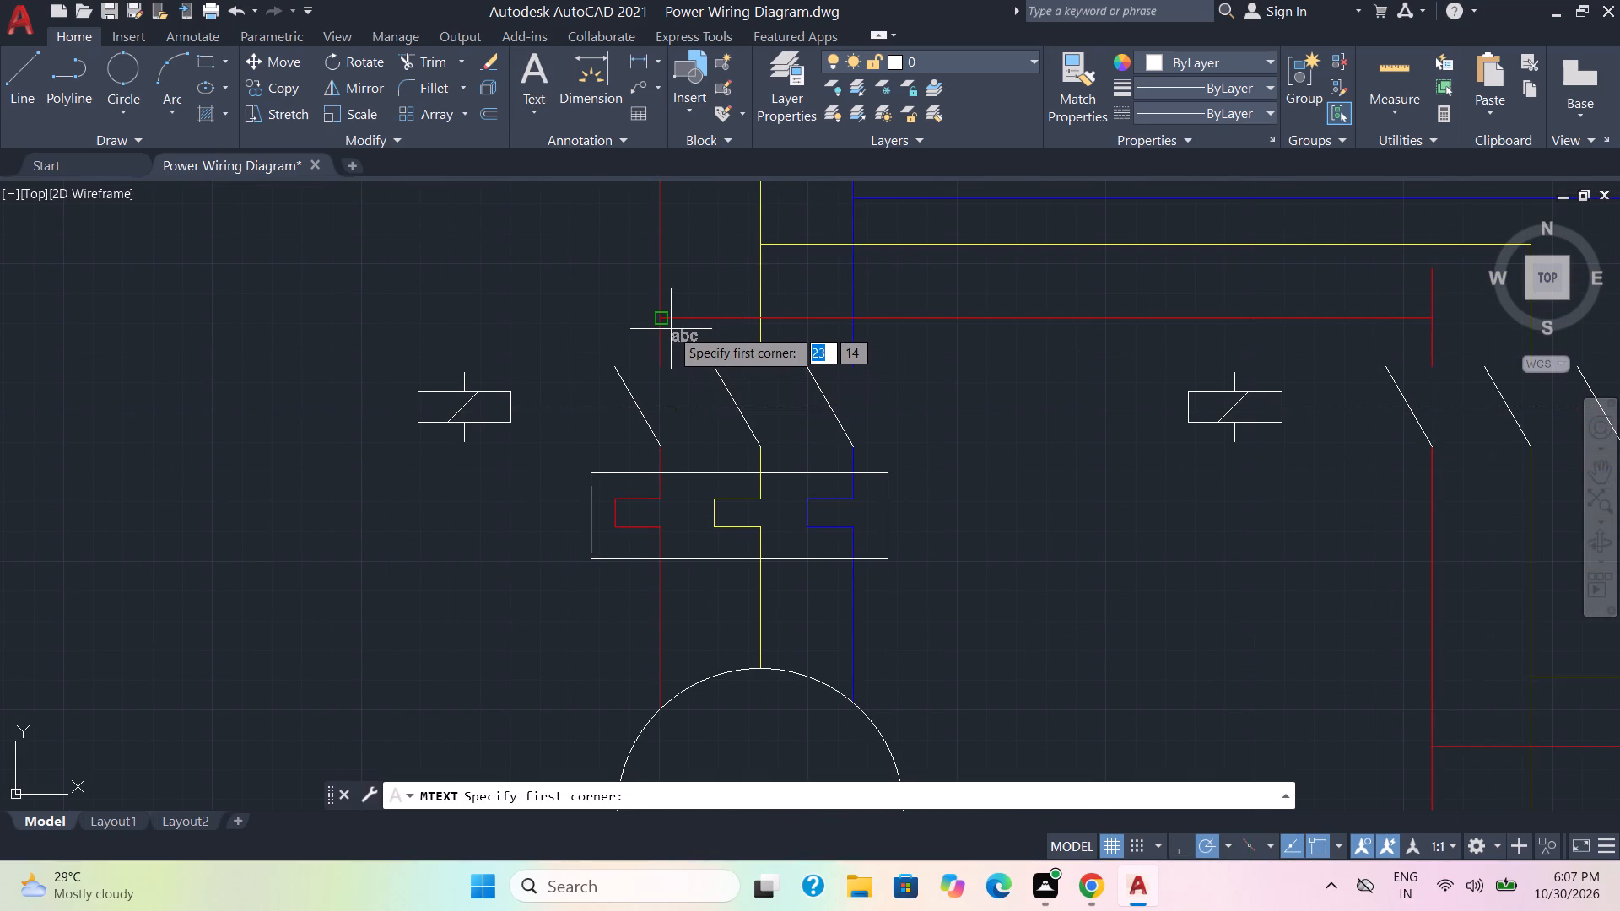
pyautogui.click(671, 329)
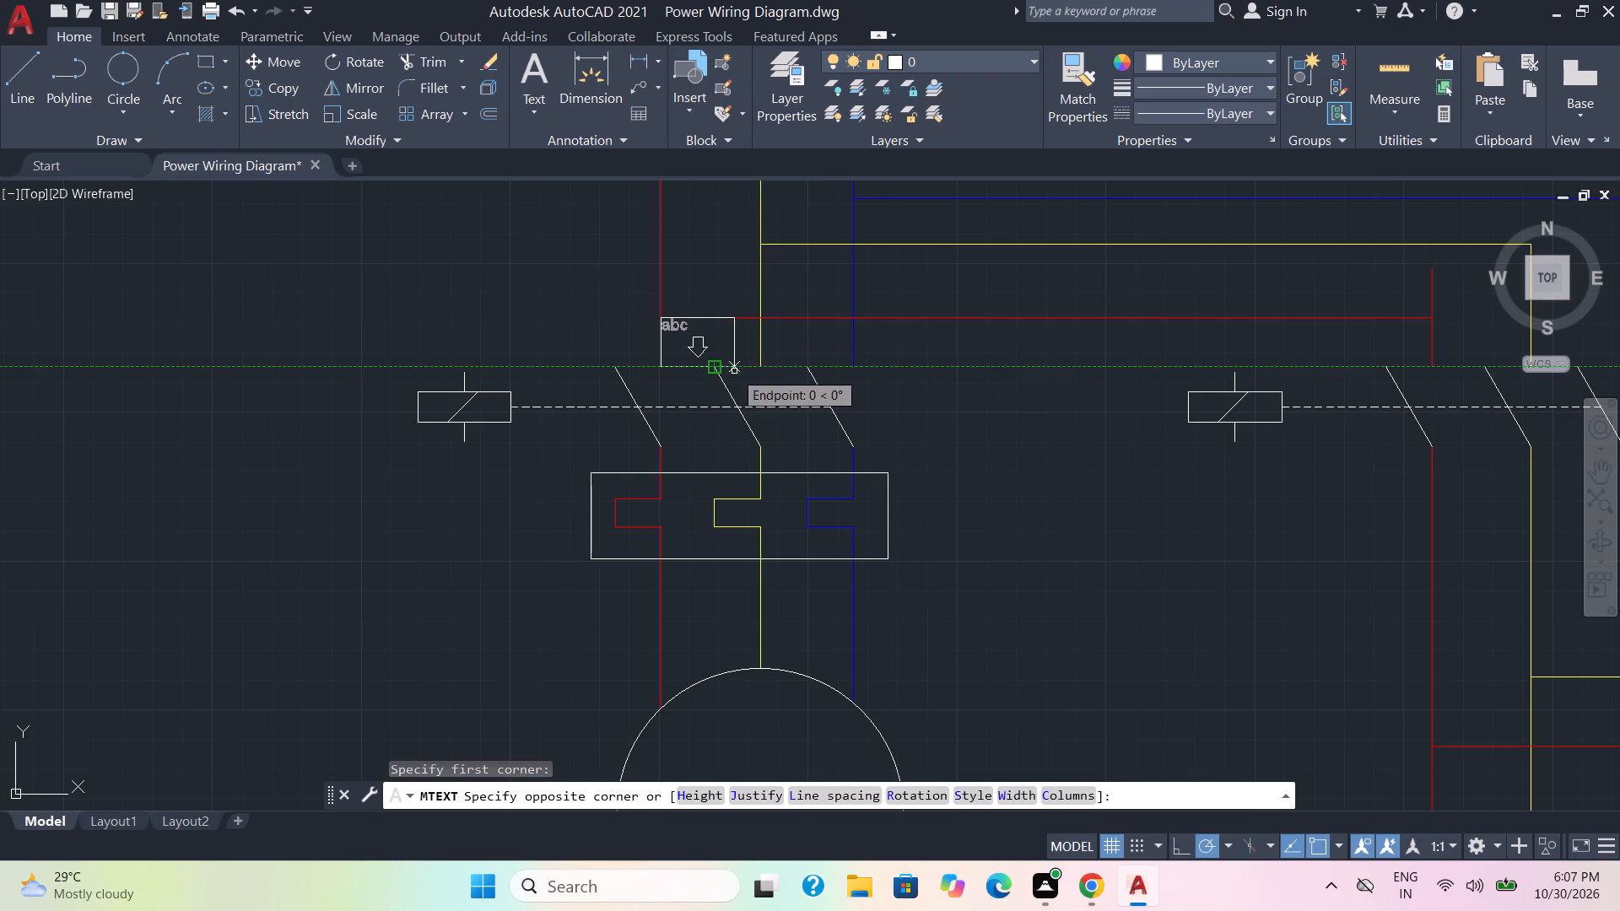
pyautogui.click(742, 369)
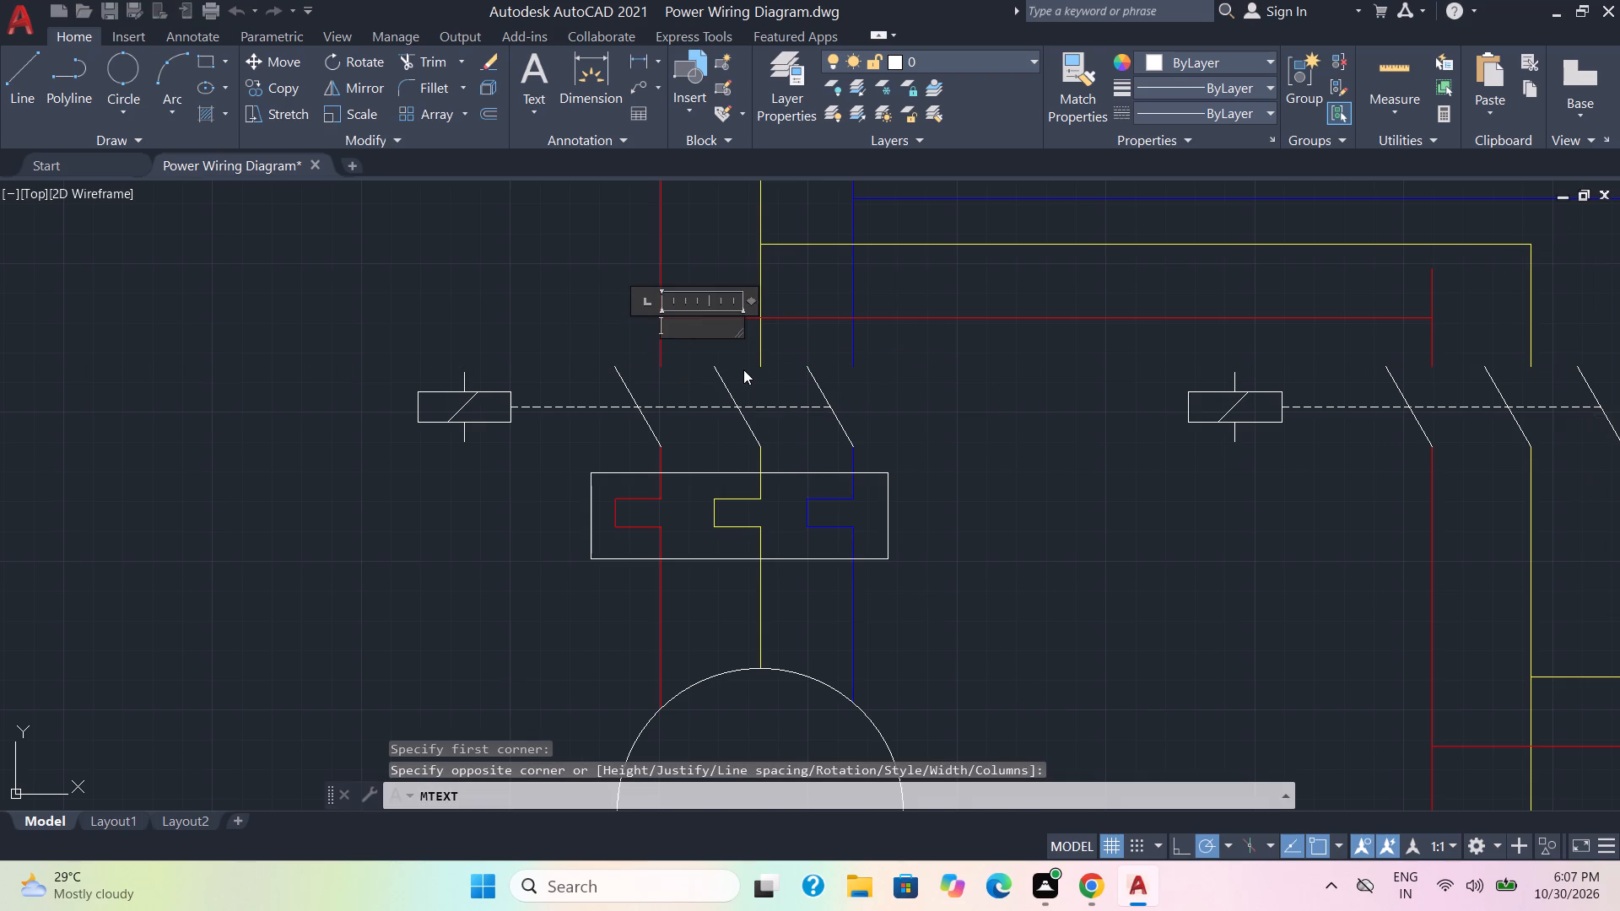
pyautogui.press('1')
pyautogui.press('Return')
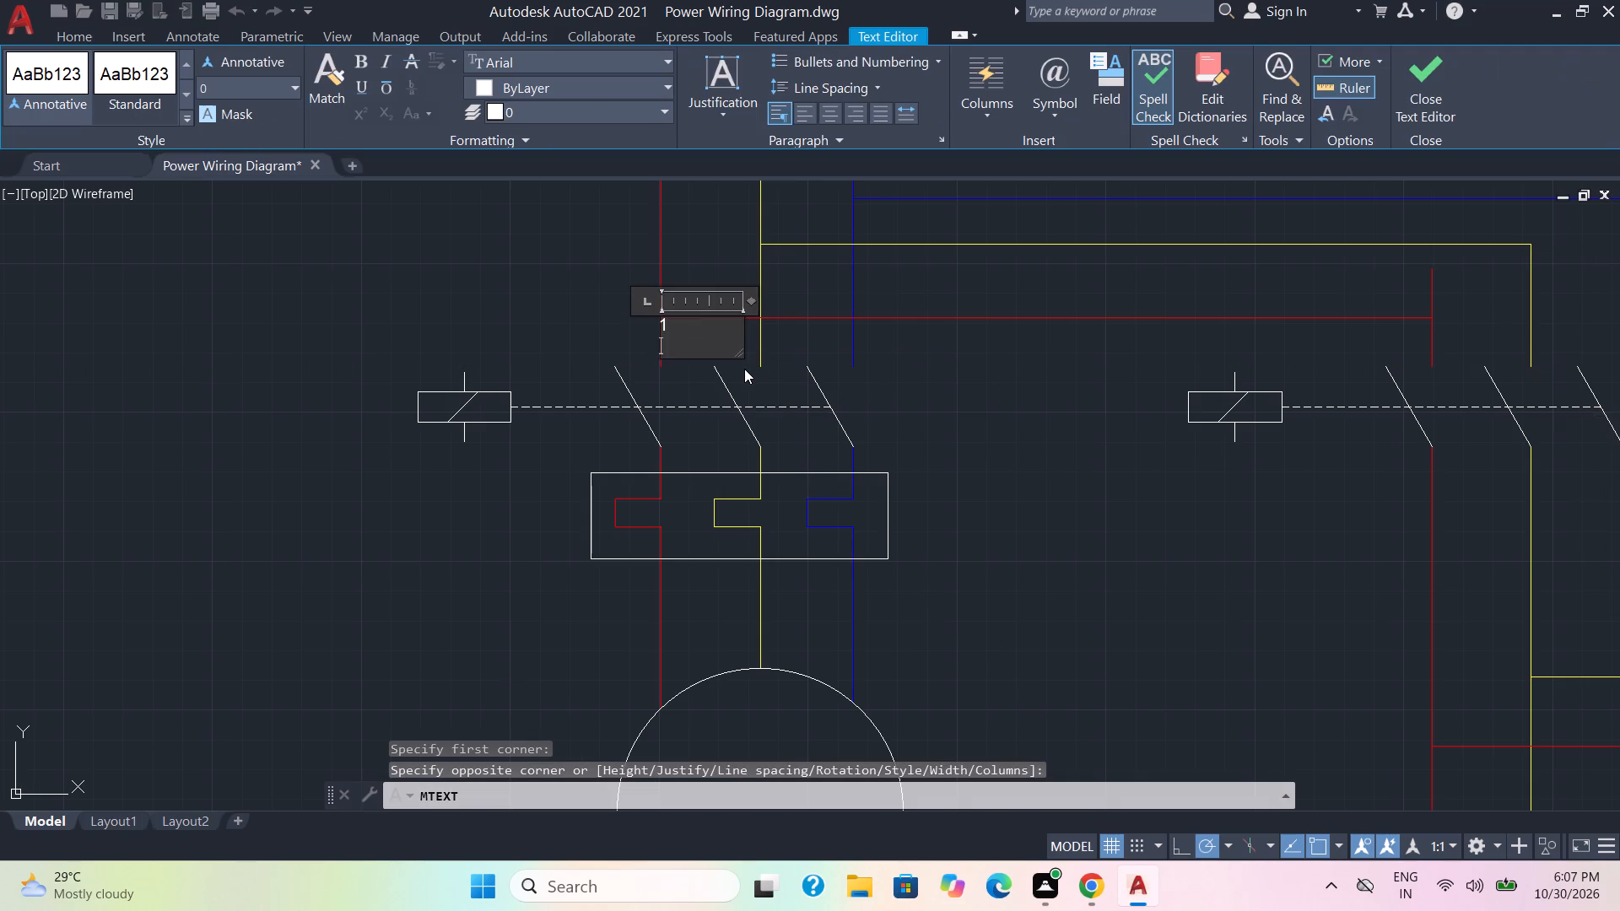
pyautogui.press('BackSpace')
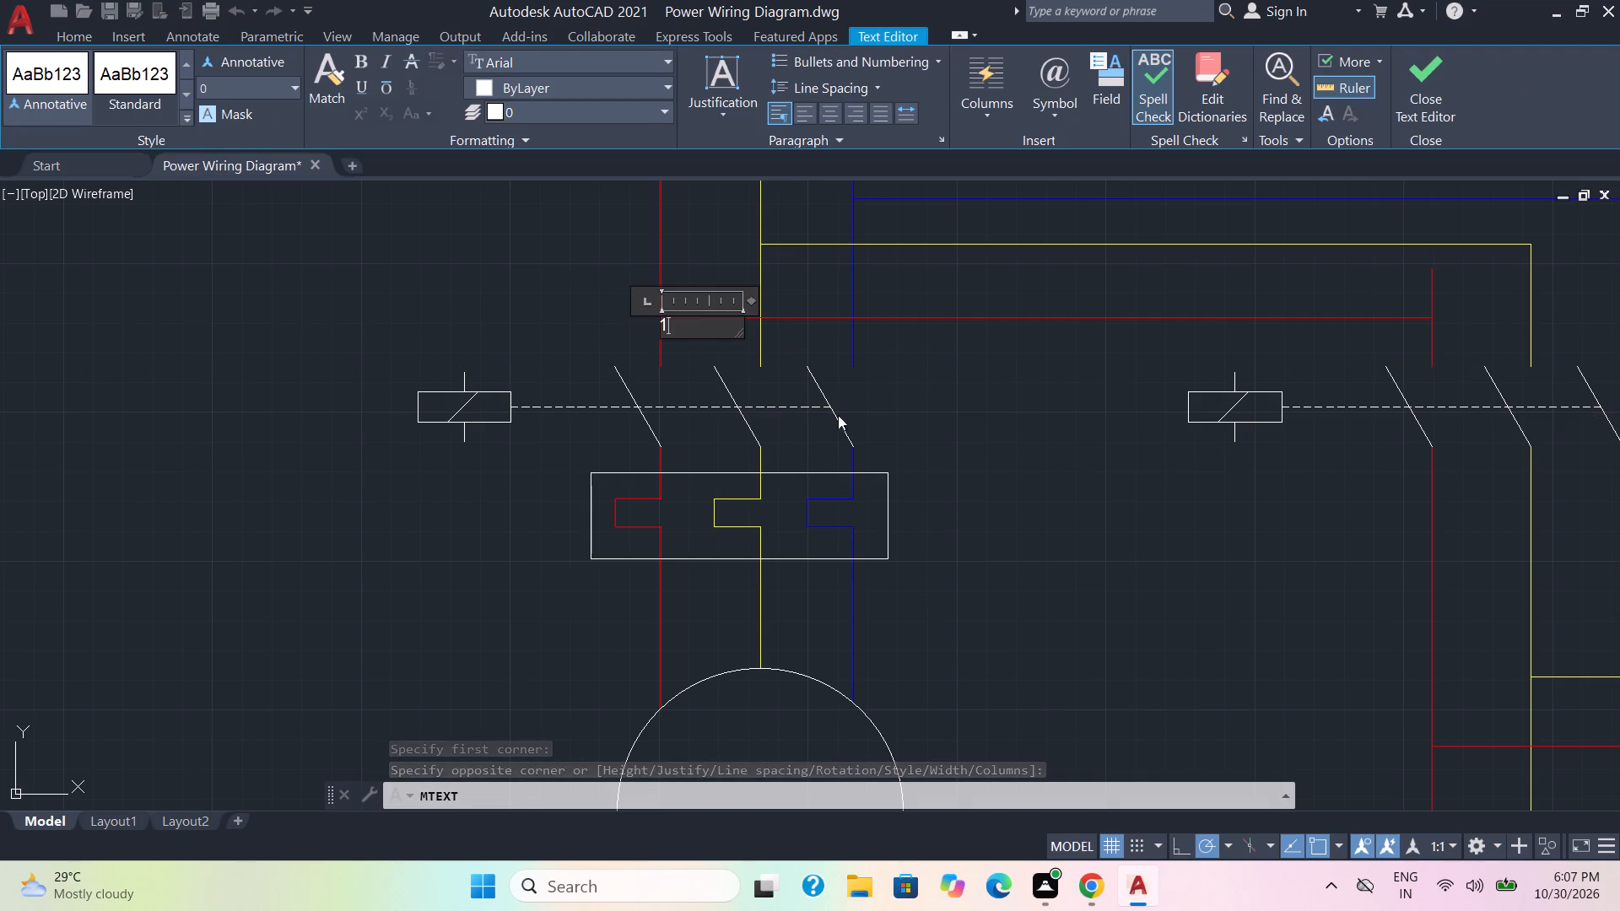
pyautogui.click(914, 412)
# Move the text "1" slightly right and down, clear of the red wire above the first contactor.
pyautogui.click(681, 343)
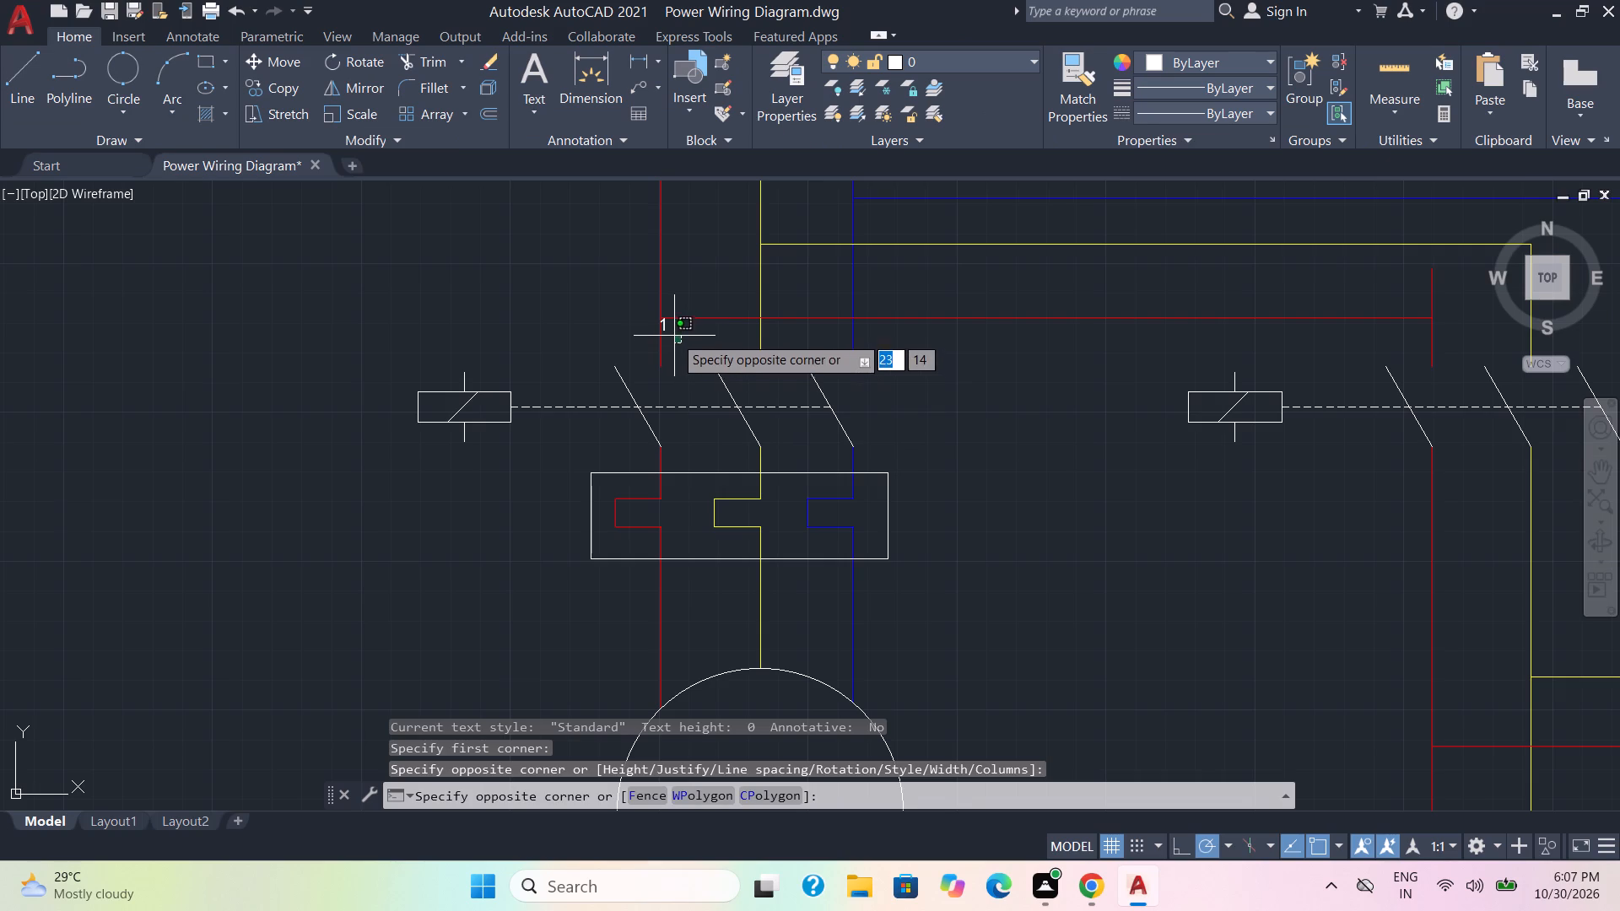
pyautogui.click(663, 324)
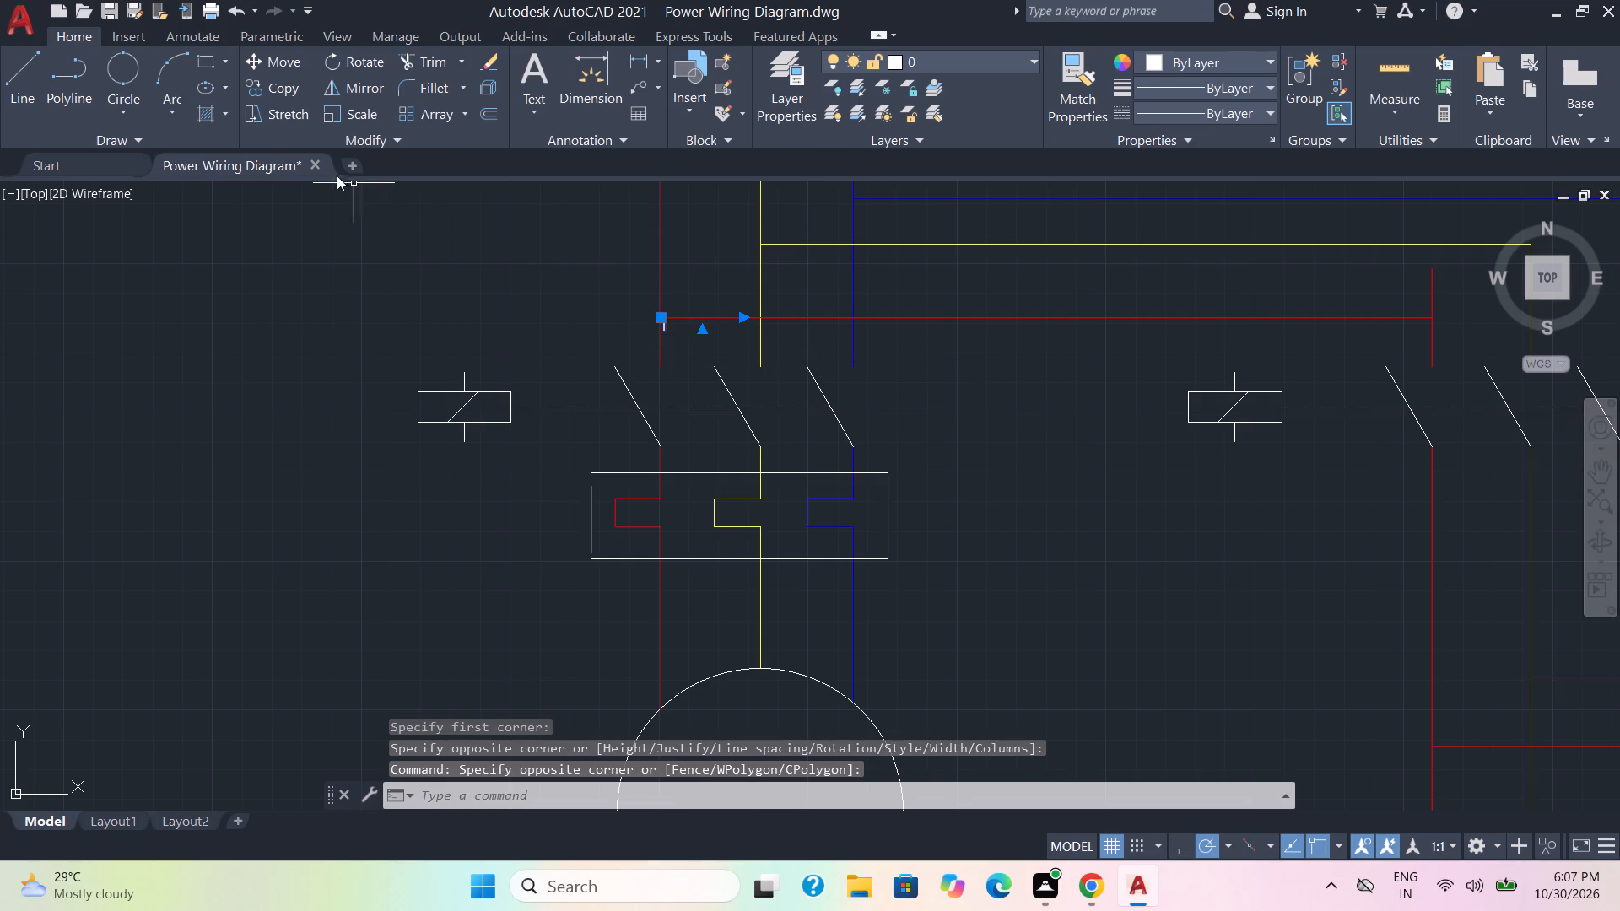
pyautogui.click(256, 53)
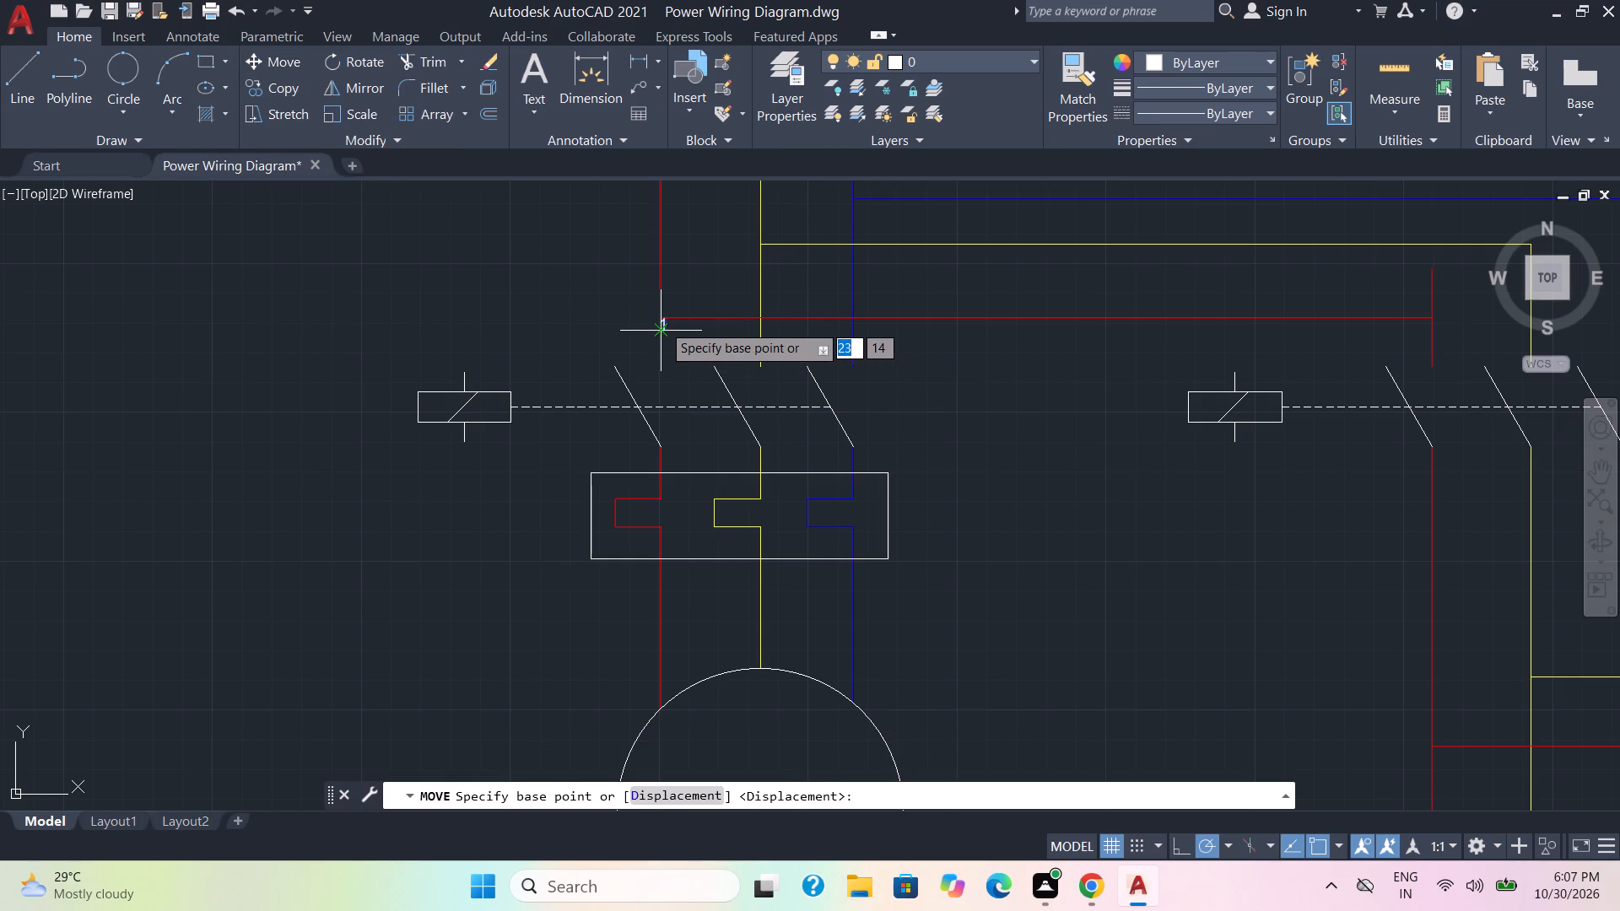
pyautogui.click(662, 324)
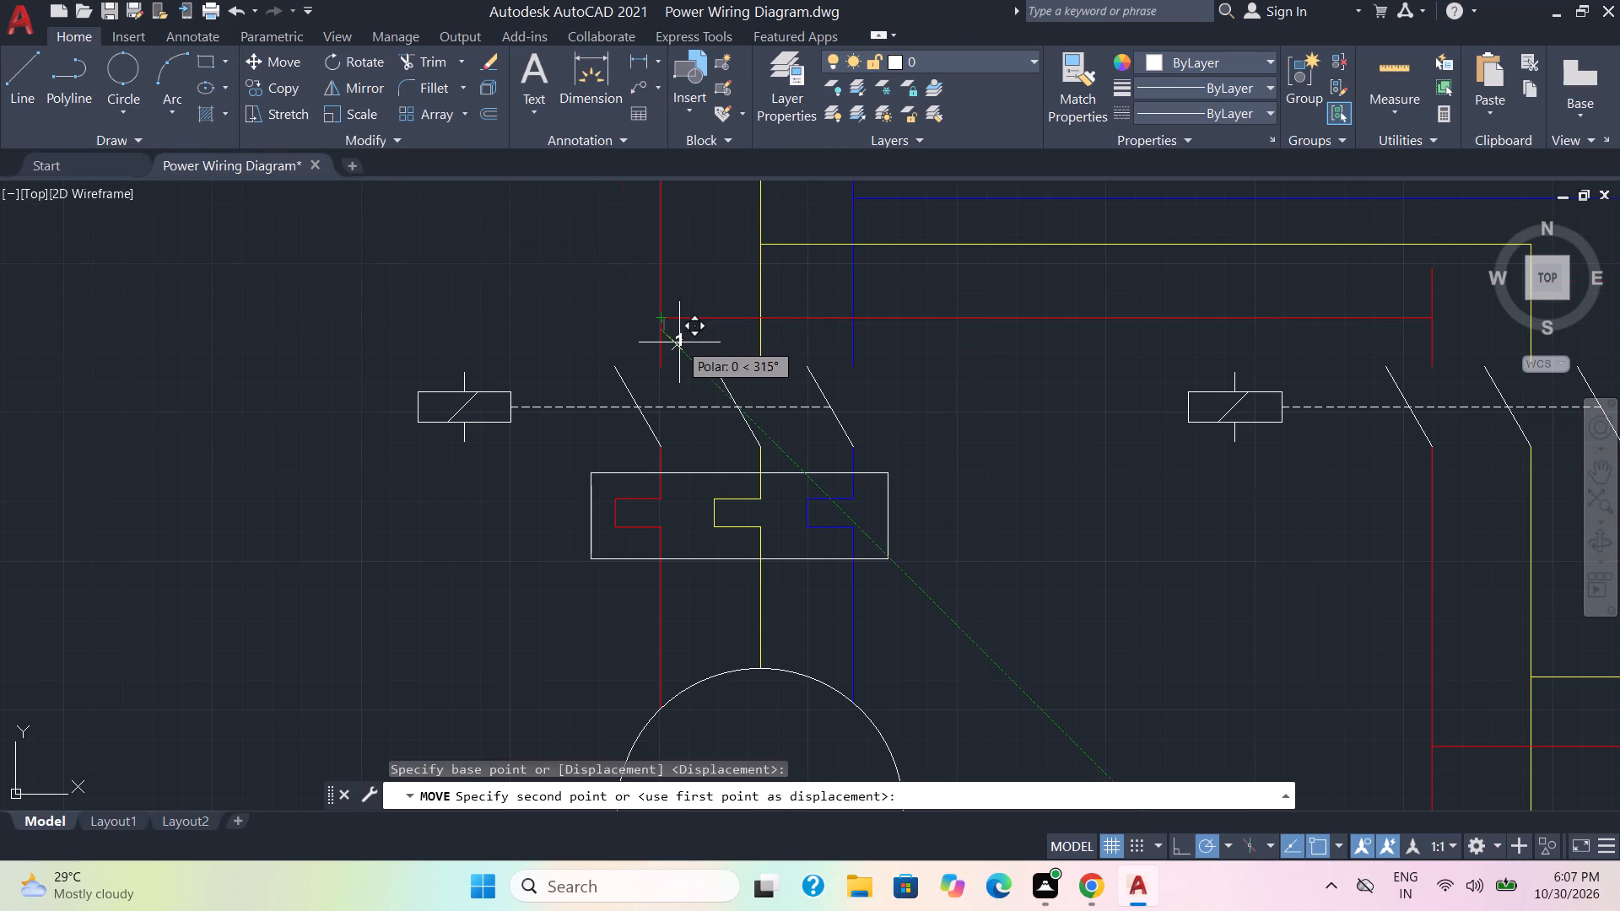
pyautogui.scroll(3, 679, 342)
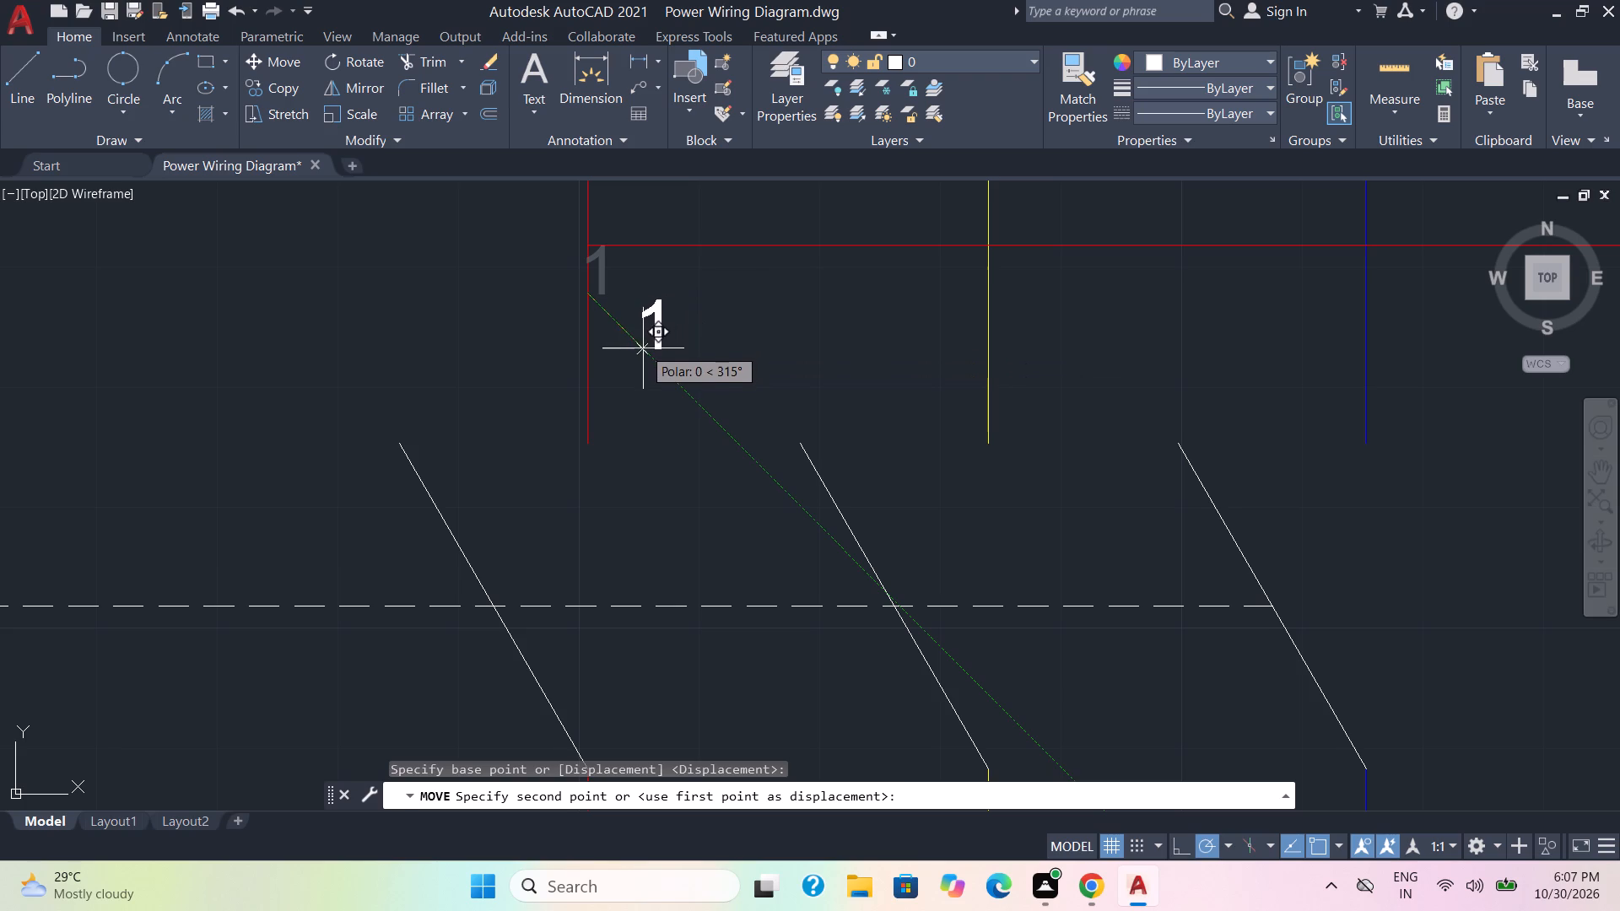
pyautogui.click(643, 353)
# Set the text height of the "1" label above the first contactor to 1.
pyautogui.click(681, 374)
pyautogui.click(651, 301)
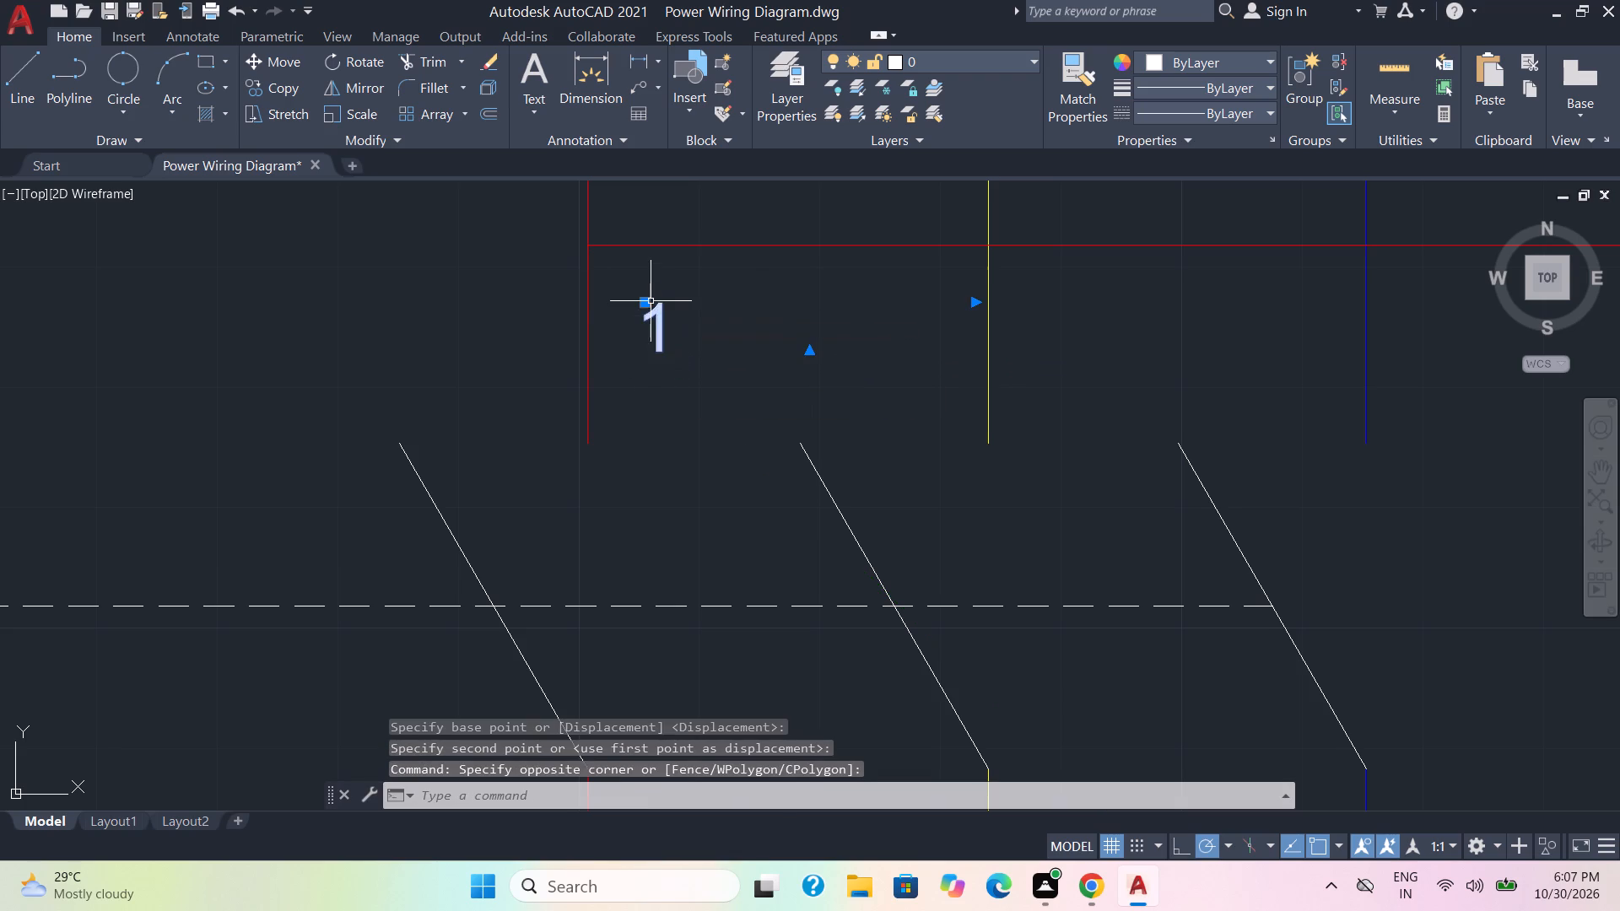
pyautogui.scroll(-4, 656, 309)
pyautogui.hotkey('ctrl', '1')
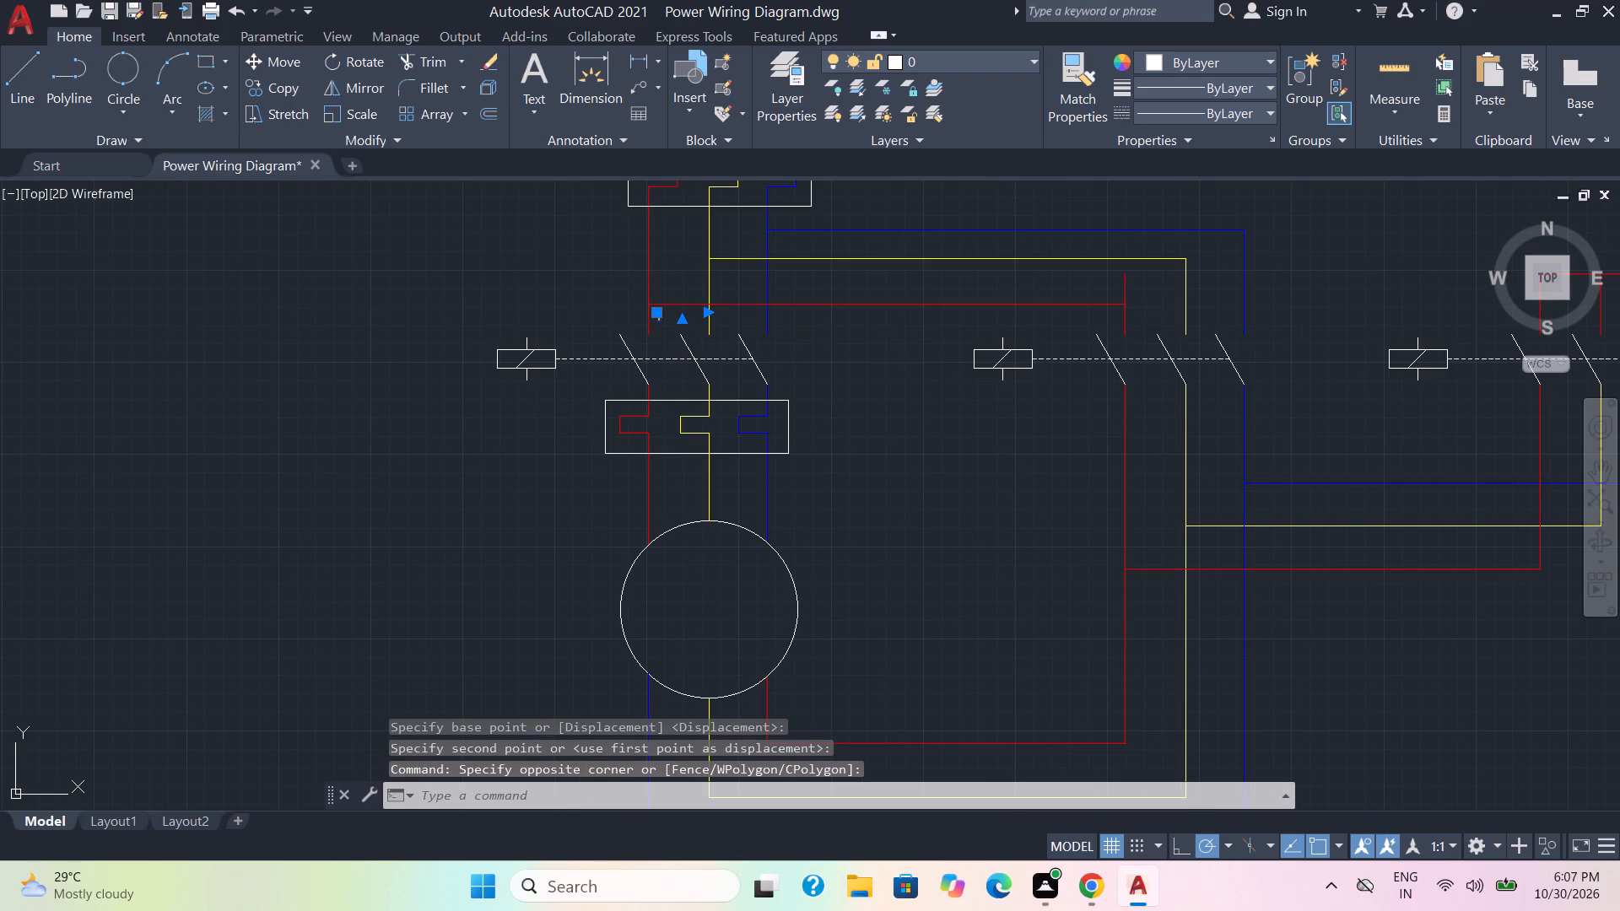
pyautogui.click(158, 533)
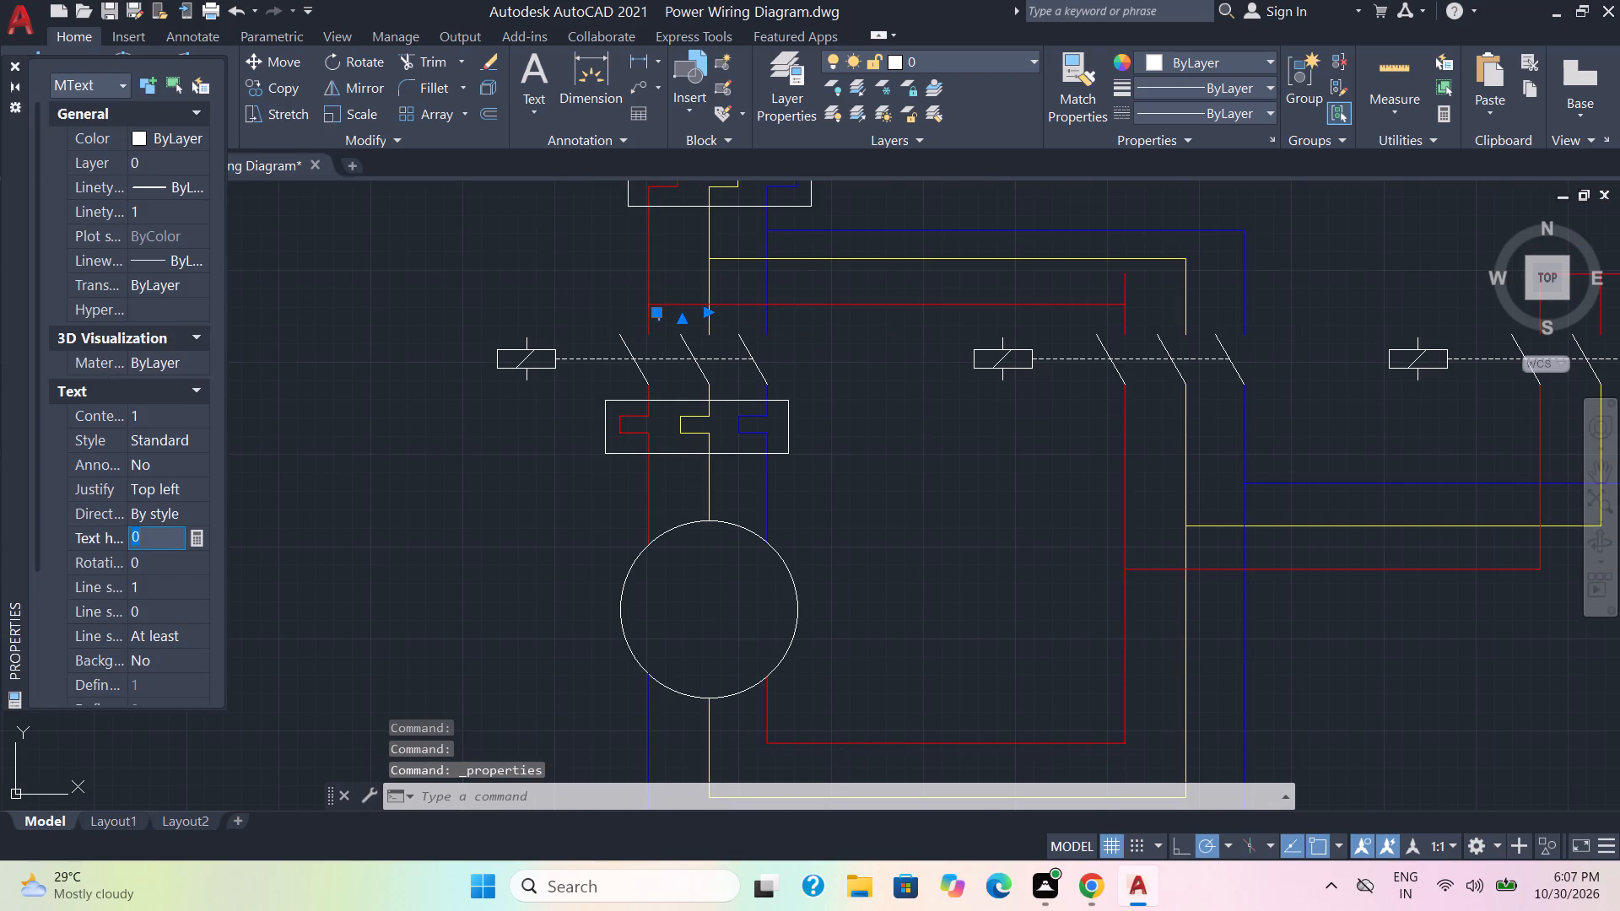
pyautogui.press('1')
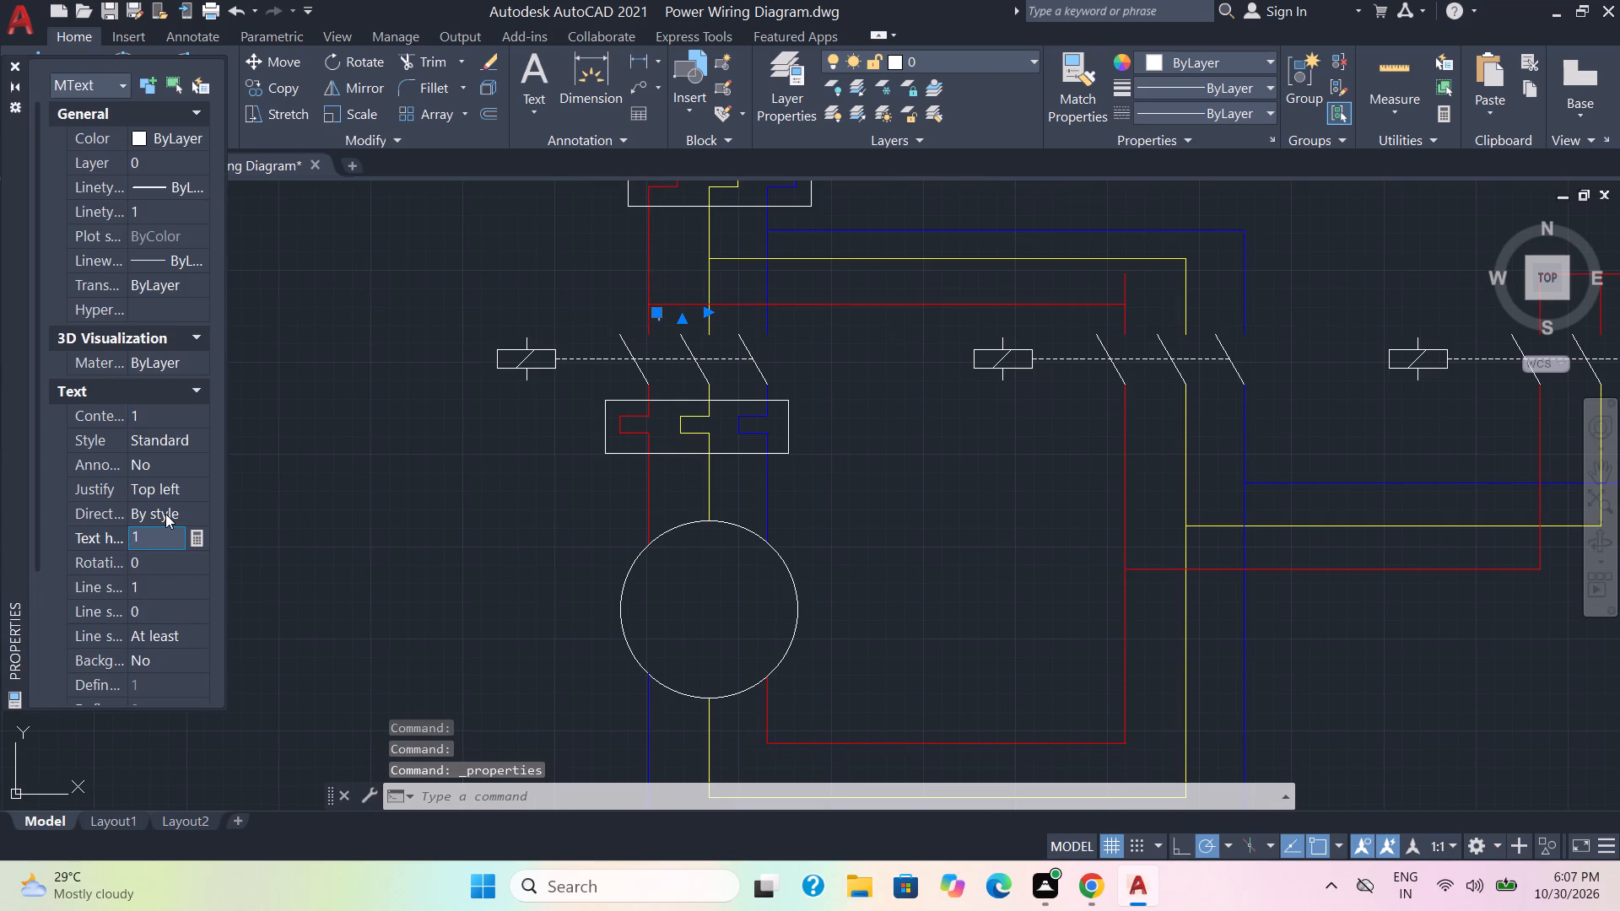
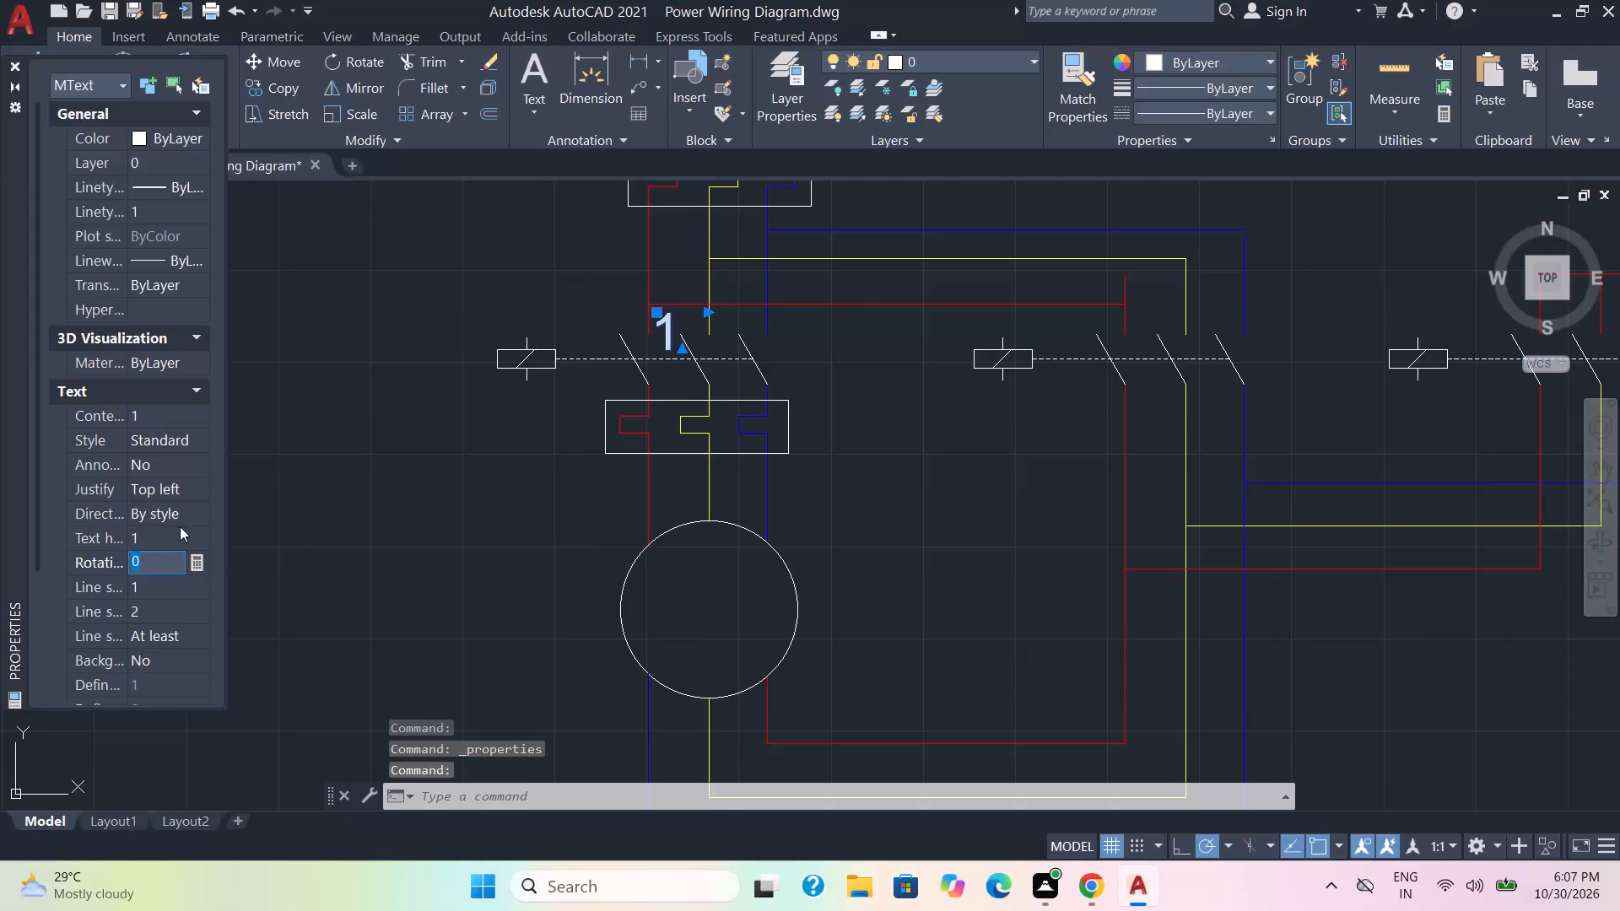
# Set the text height of the "1" label above the first contactor to 0.5.
pyautogui.moveTo(180, 531); pyautogui.dragTo(152, 557)
pyautogui.write('0.5')
pyautogui.press('Return')
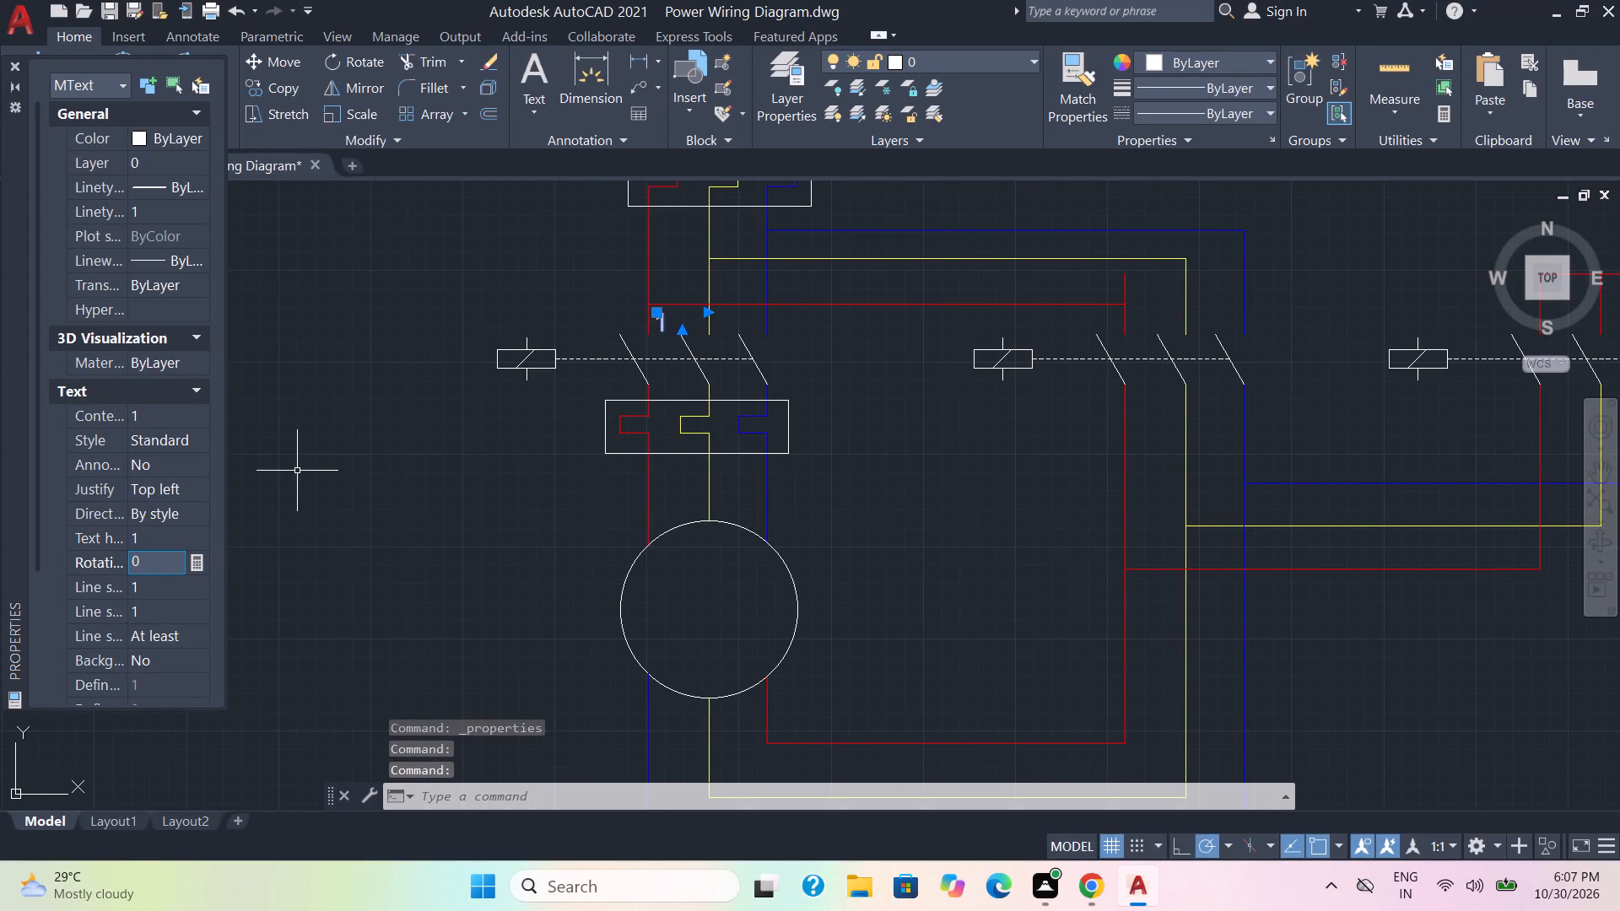
pyautogui.click(9, 65)
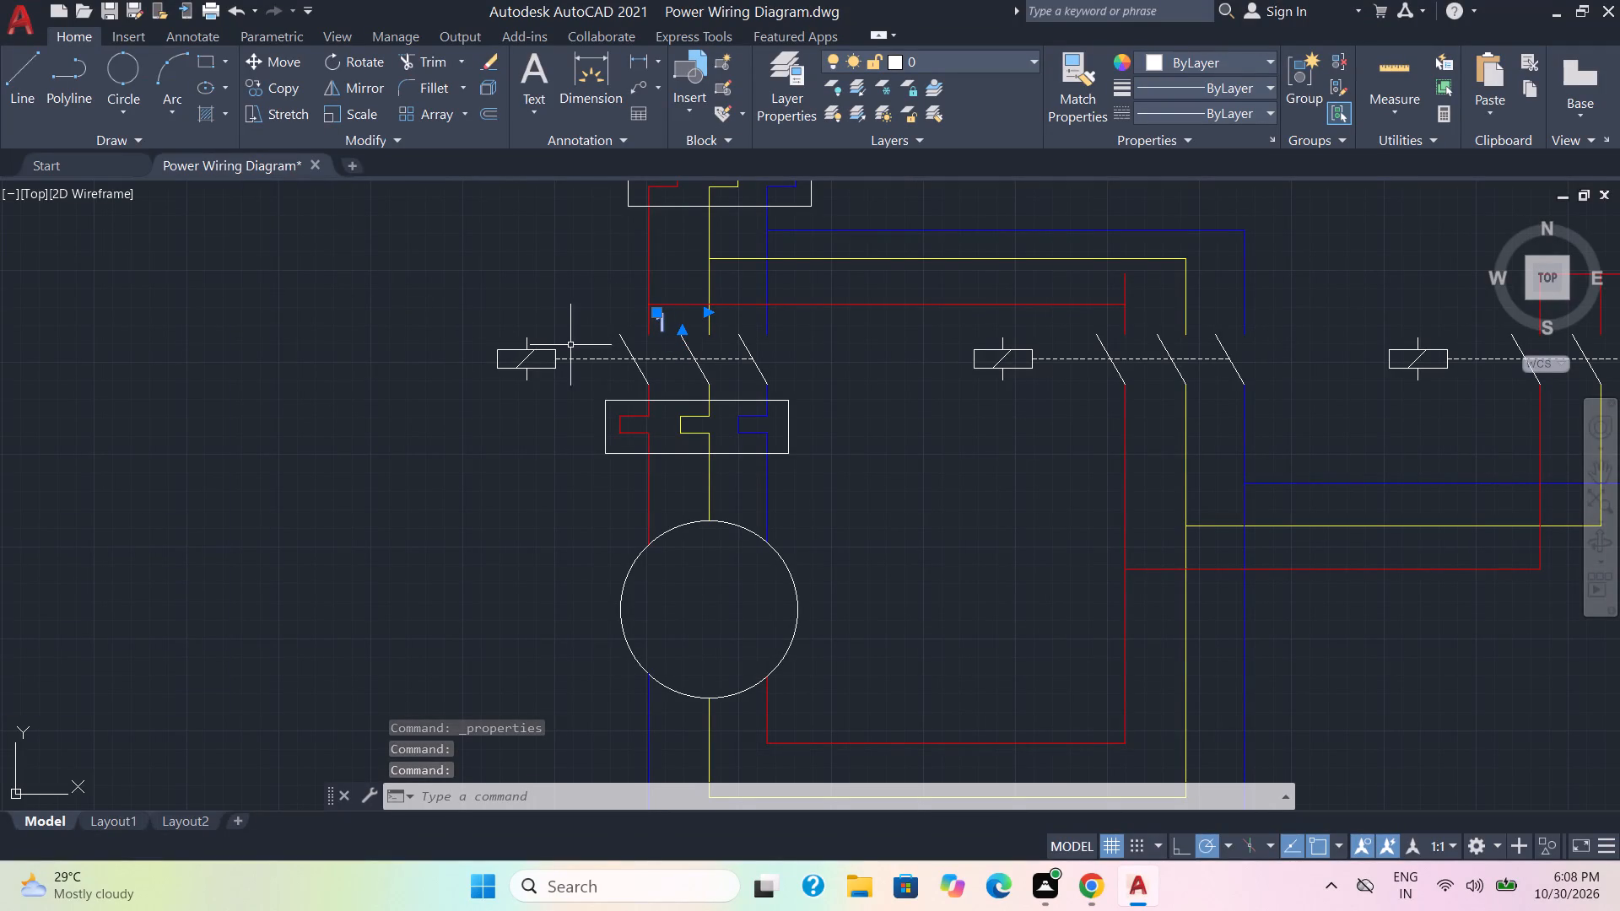
# Copy the "1" label beside the yellow and blue wires above the first contactor, below its three contacts, and below its coil.
pyautogui.click(276, 92)
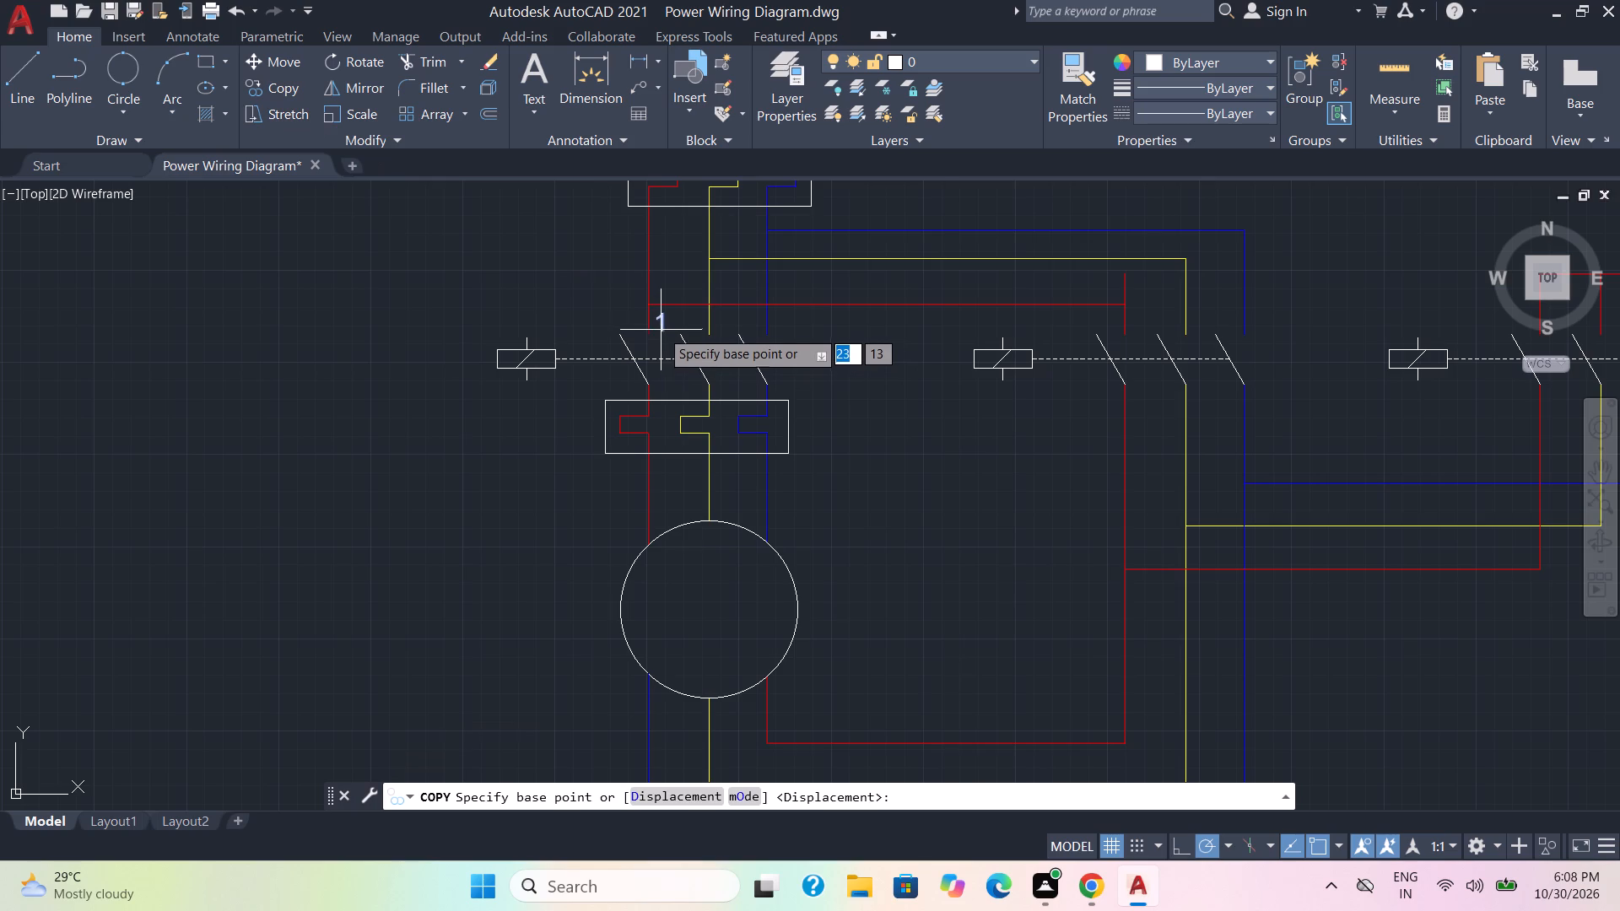
pyautogui.click(661, 326)
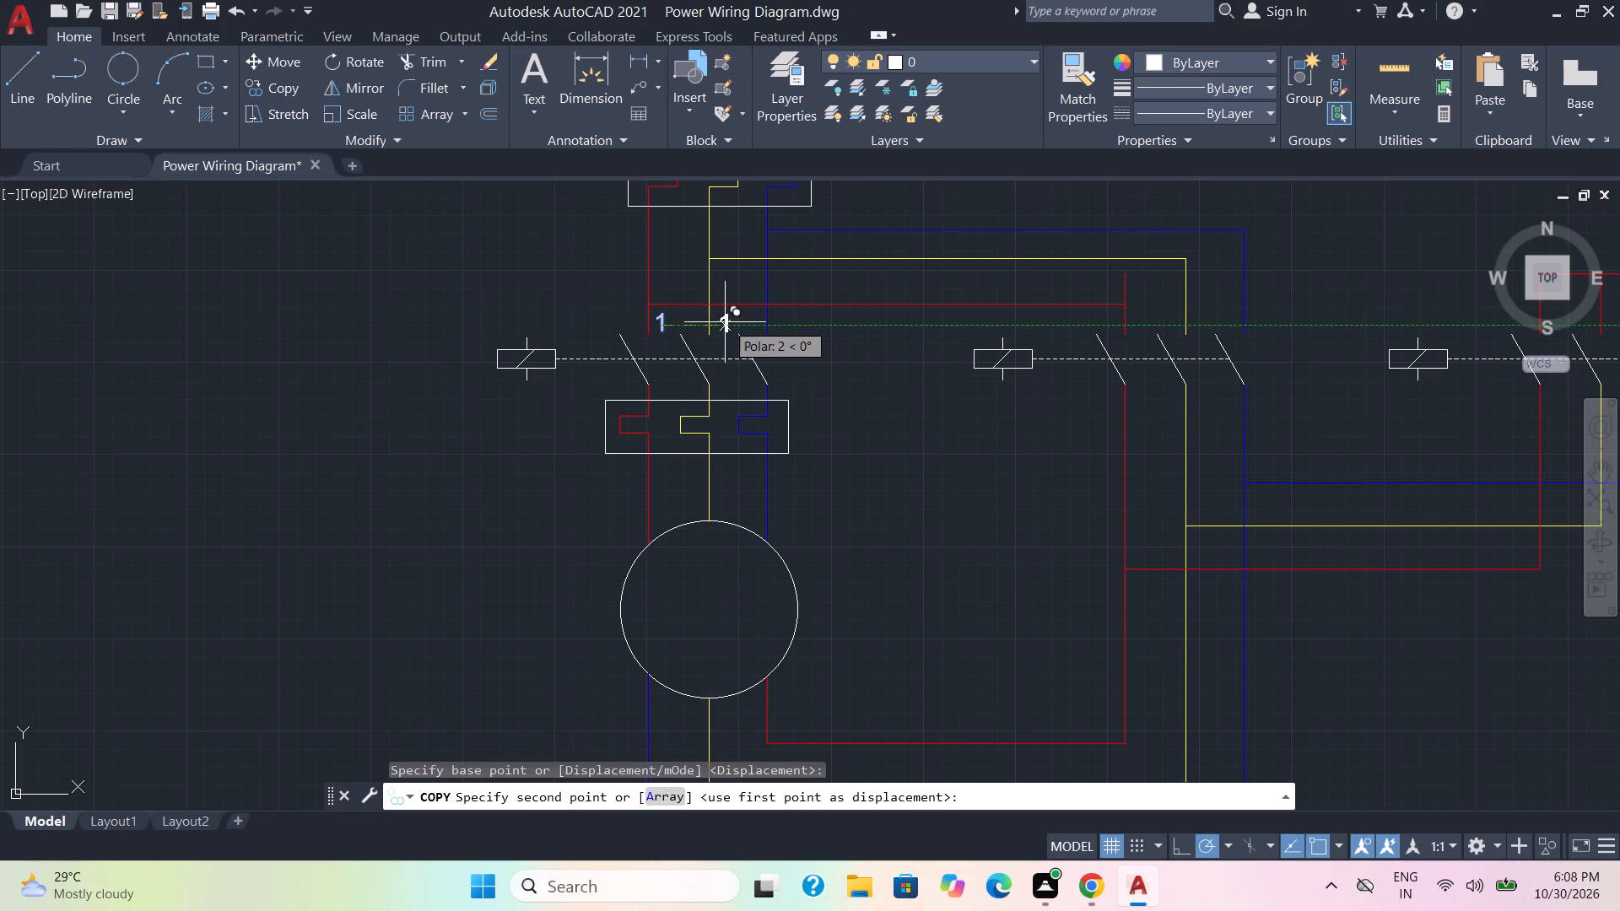
pyautogui.click(725, 322)
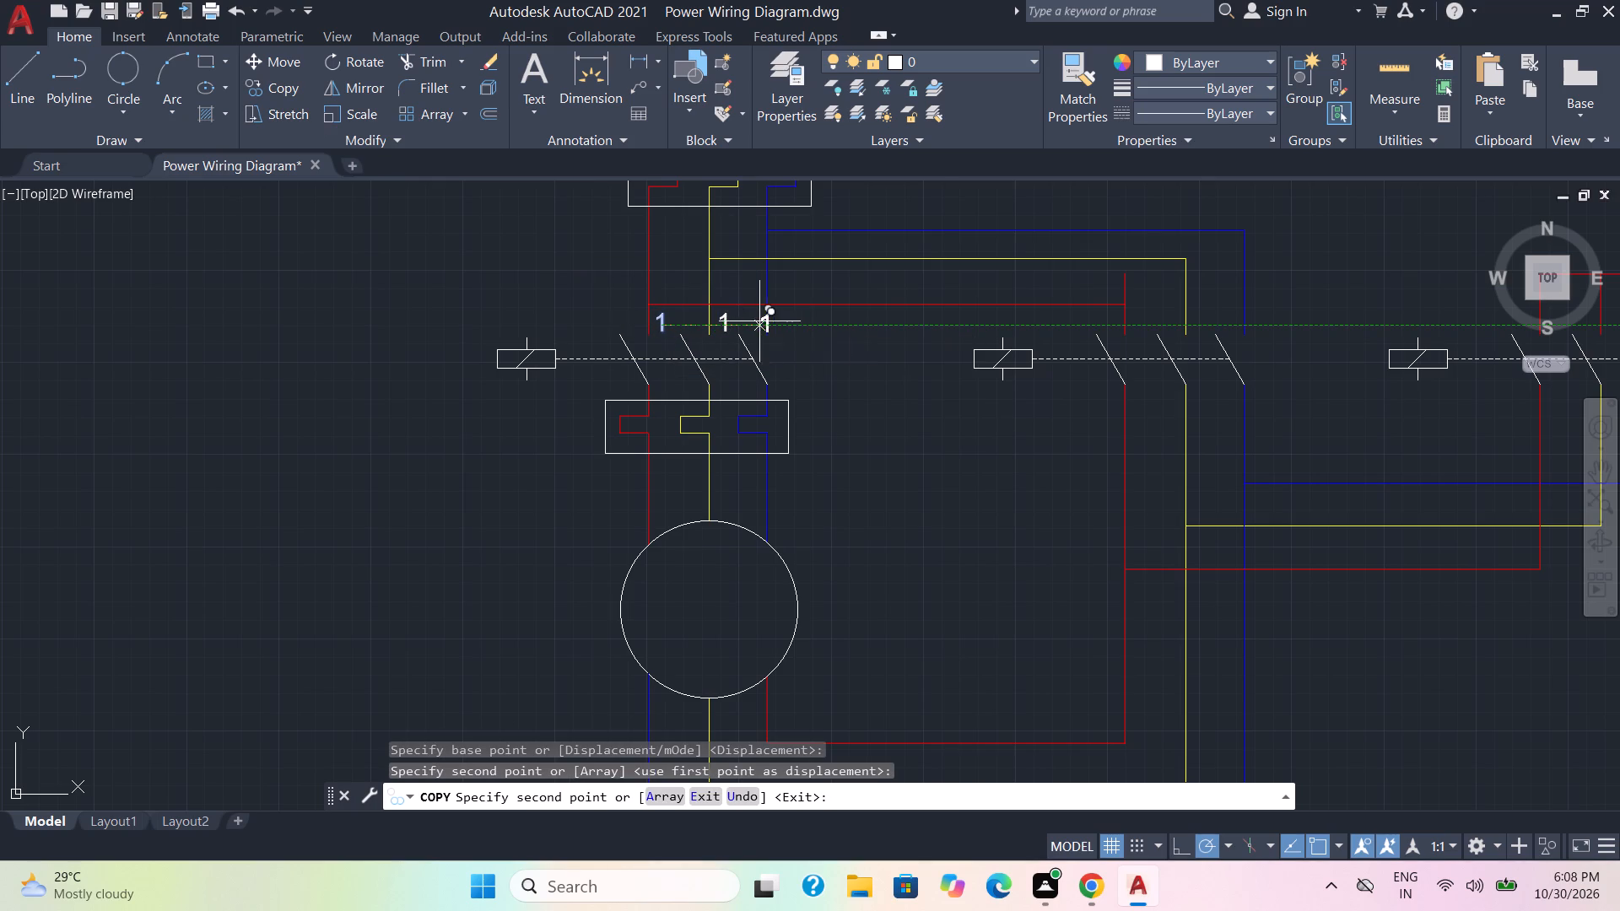
pyautogui.click(780, 321)
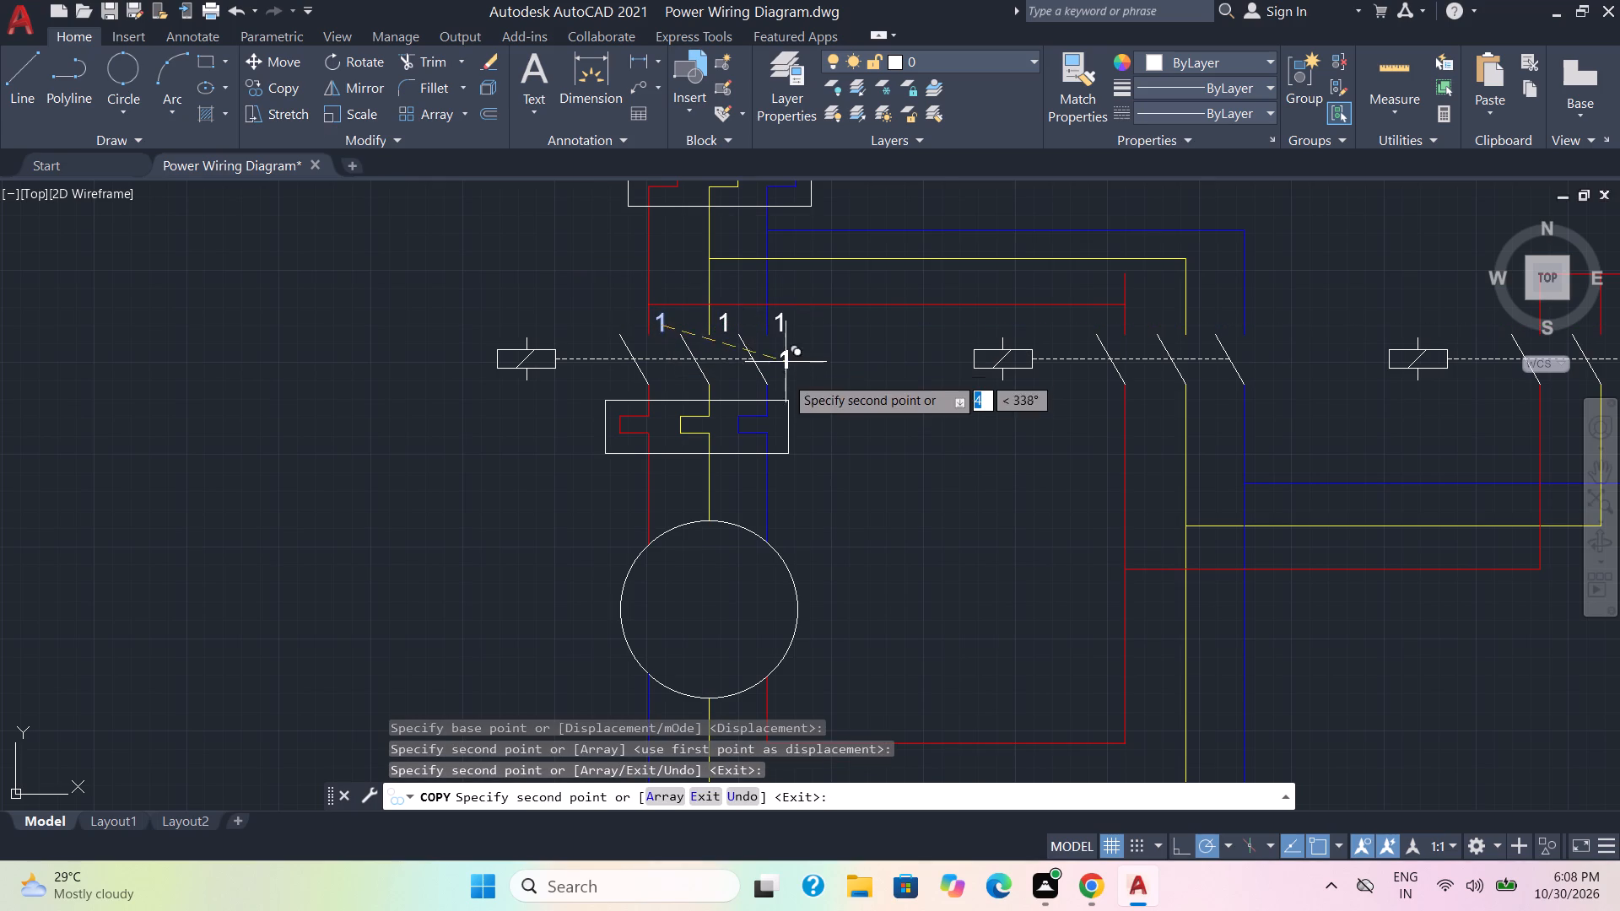
pyautogui.scroll(2, 787, 380)
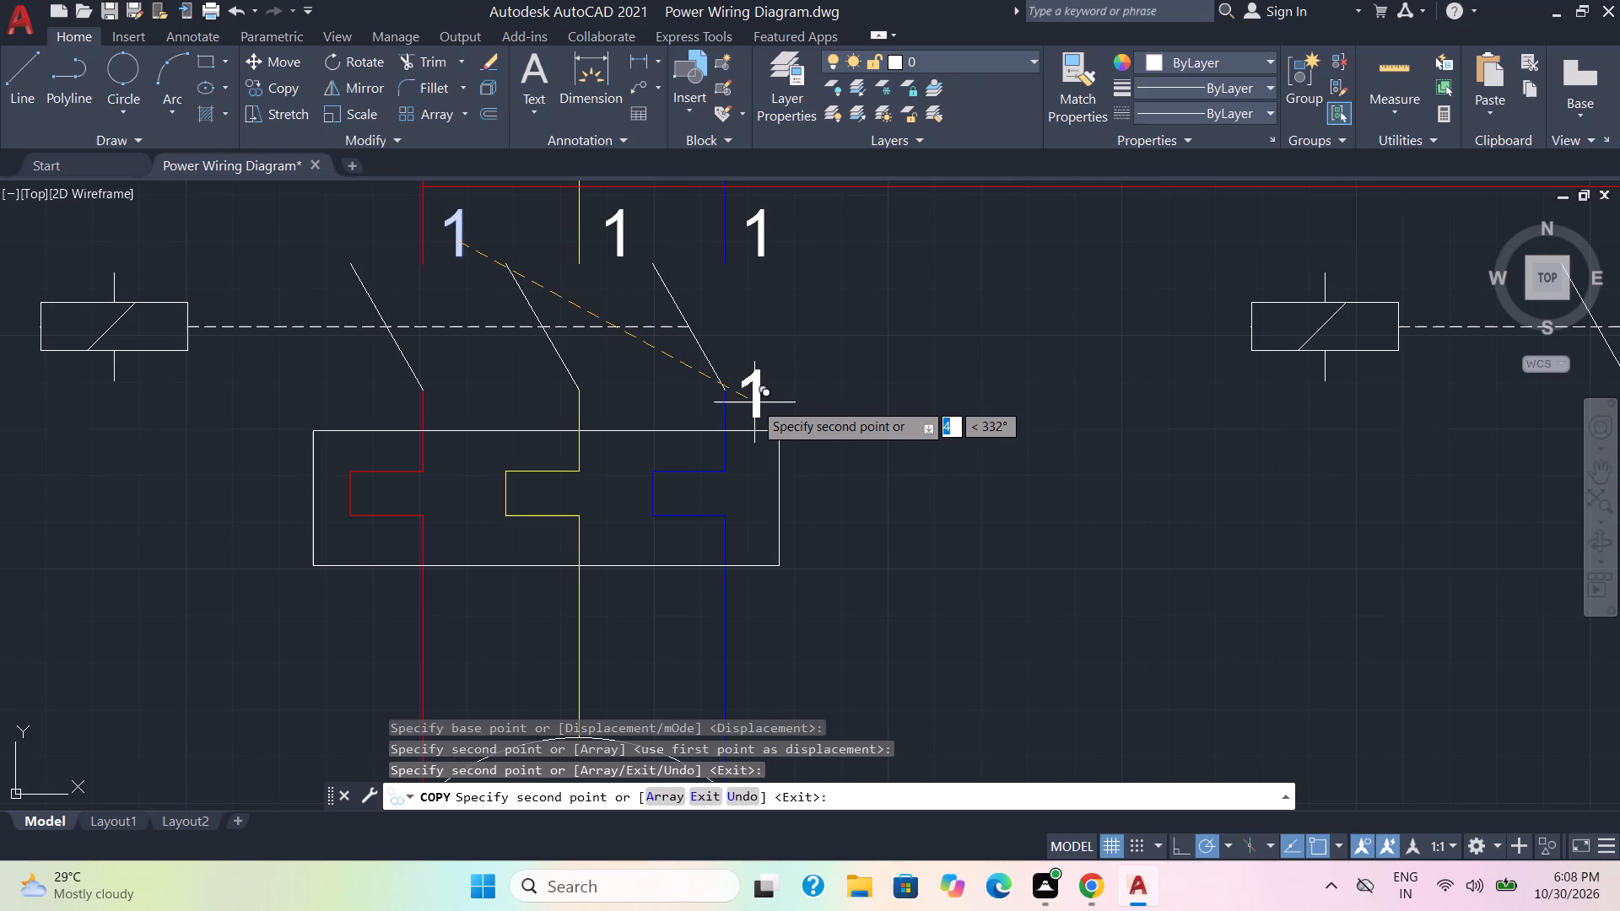
pyautogui.click(754, 402)
pyautogui.click(614, 391)
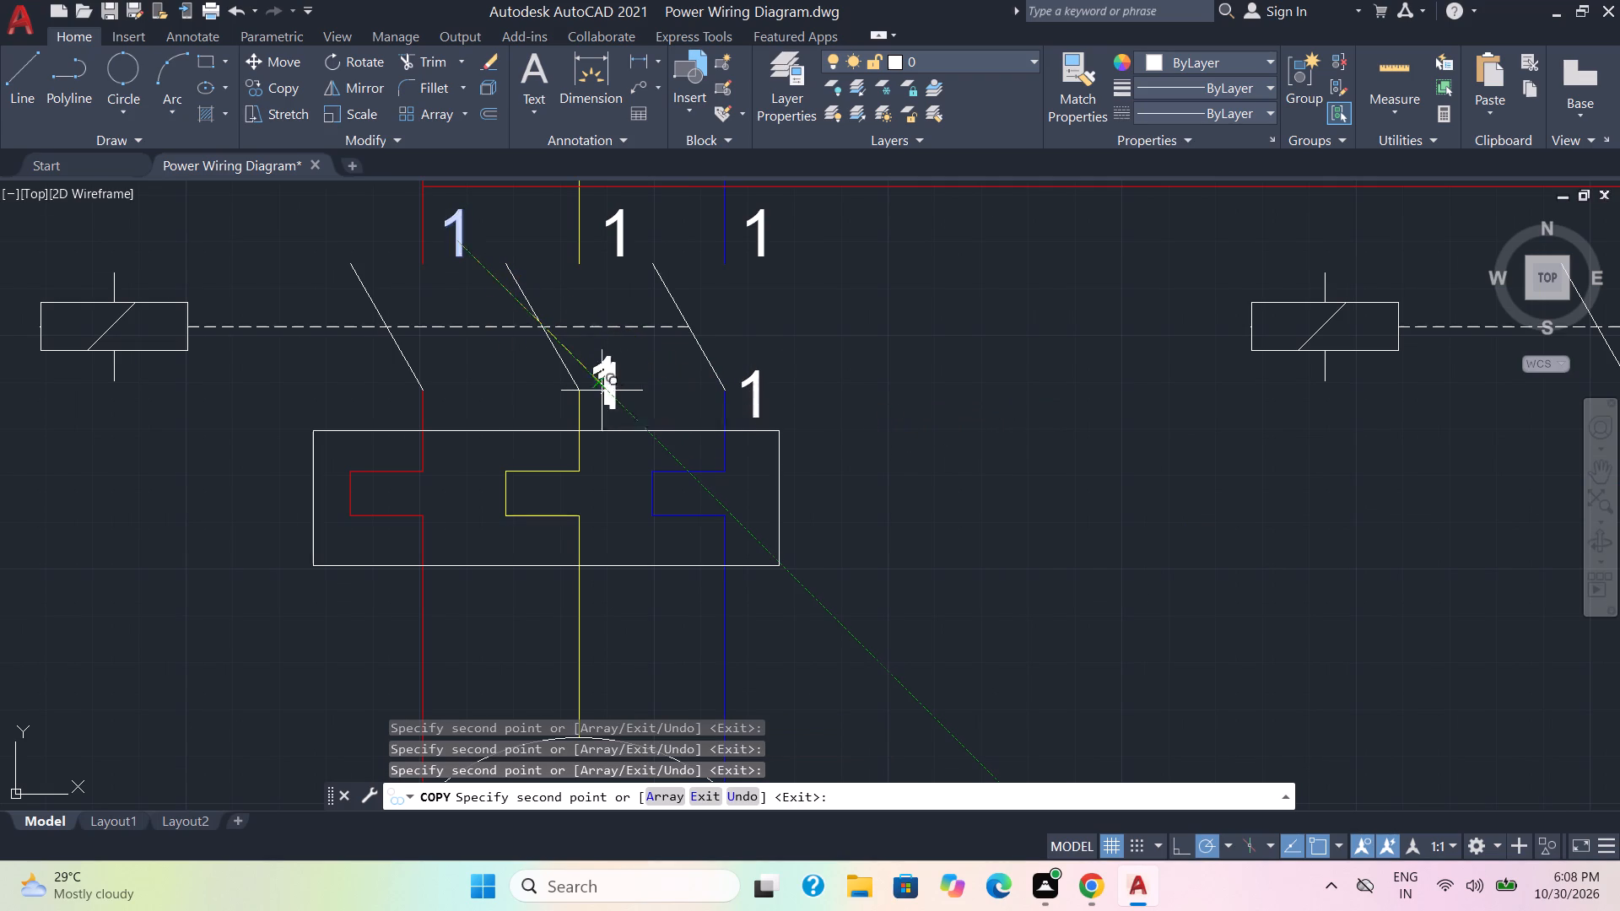
pyautogui.click(455, 393)
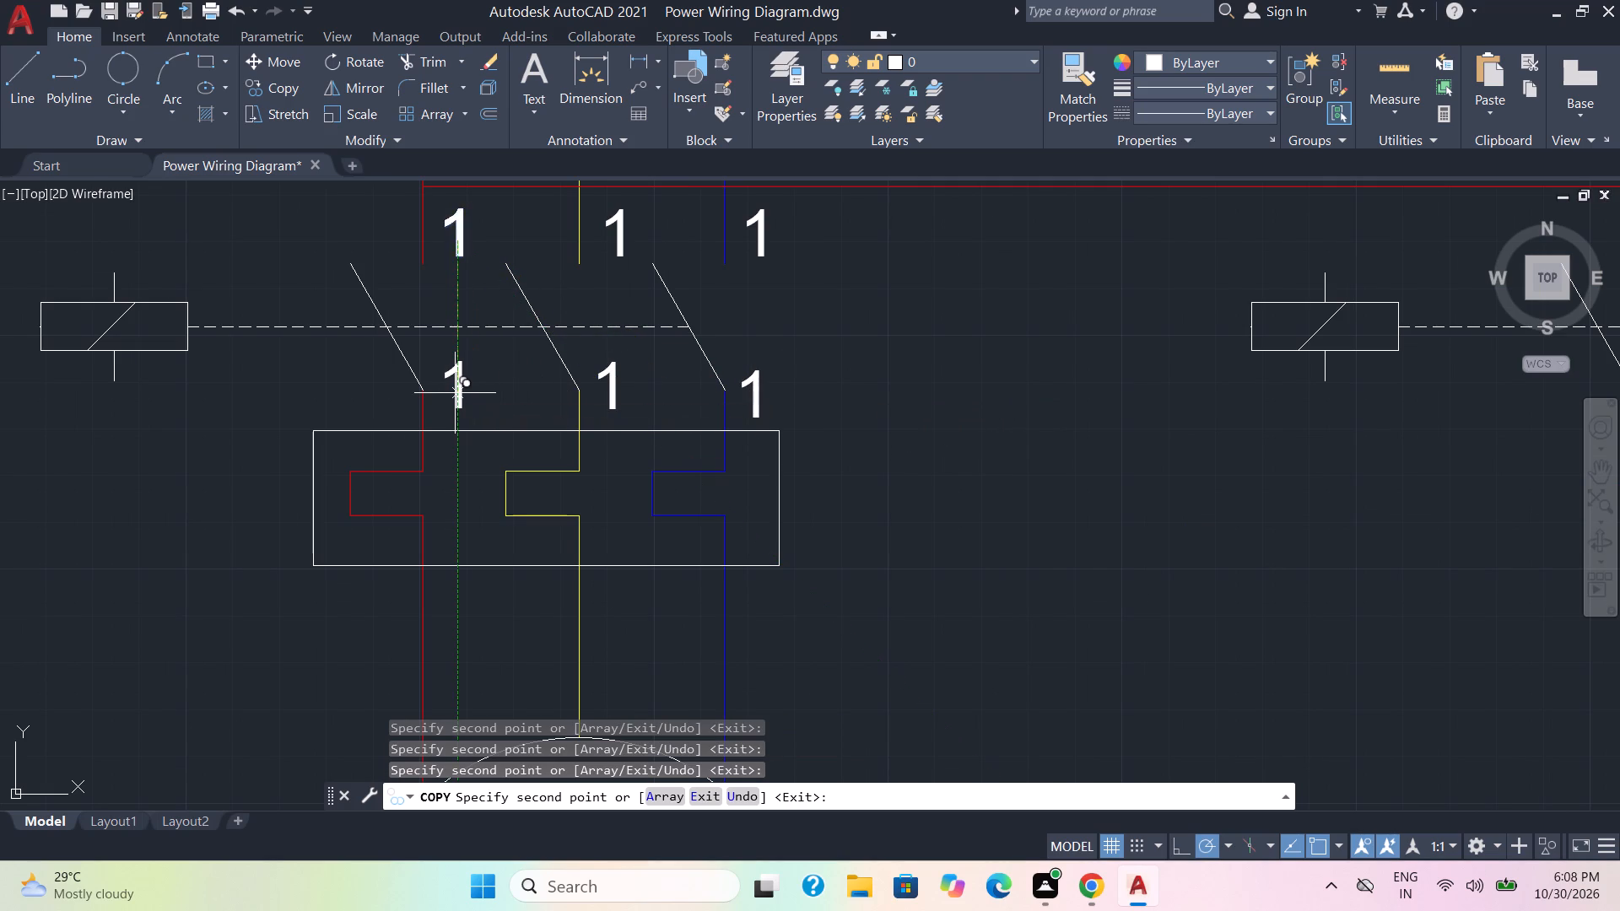
pyautogui.click(101, 430)
# Copy the "1" label into the upper part of the circular load, in line with the red wire.
pyautogui.scroll(-1, 472, 641)
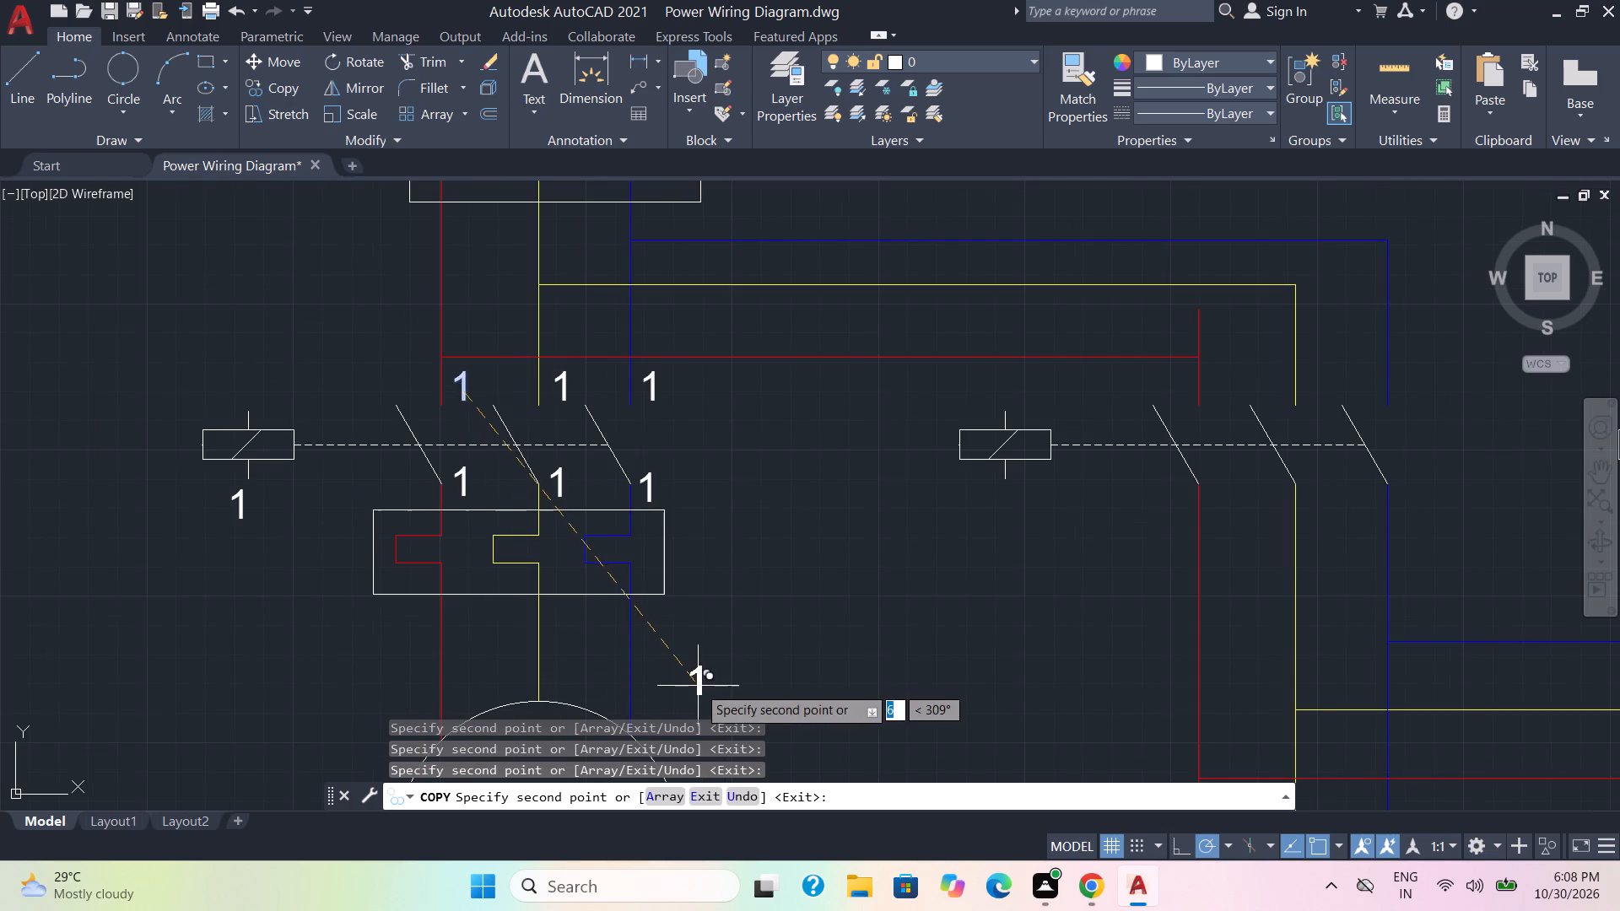
pyautogui.moveTo(699, 686); pyautogui.dragTo(707, 391, button='middle')
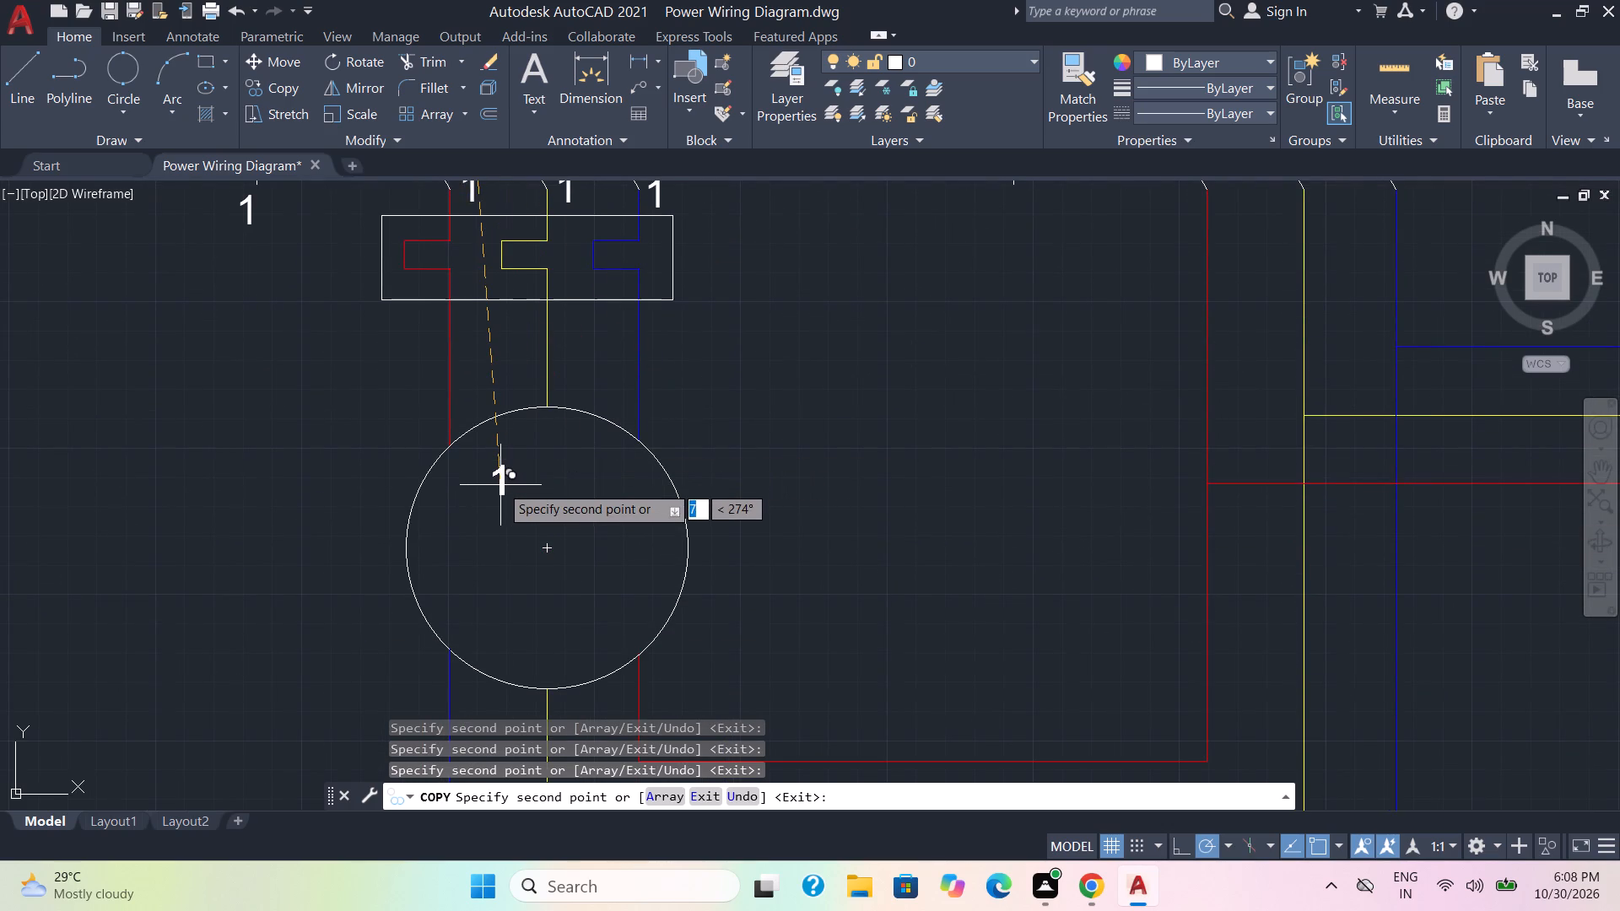
pyautogui.click(453, 503)
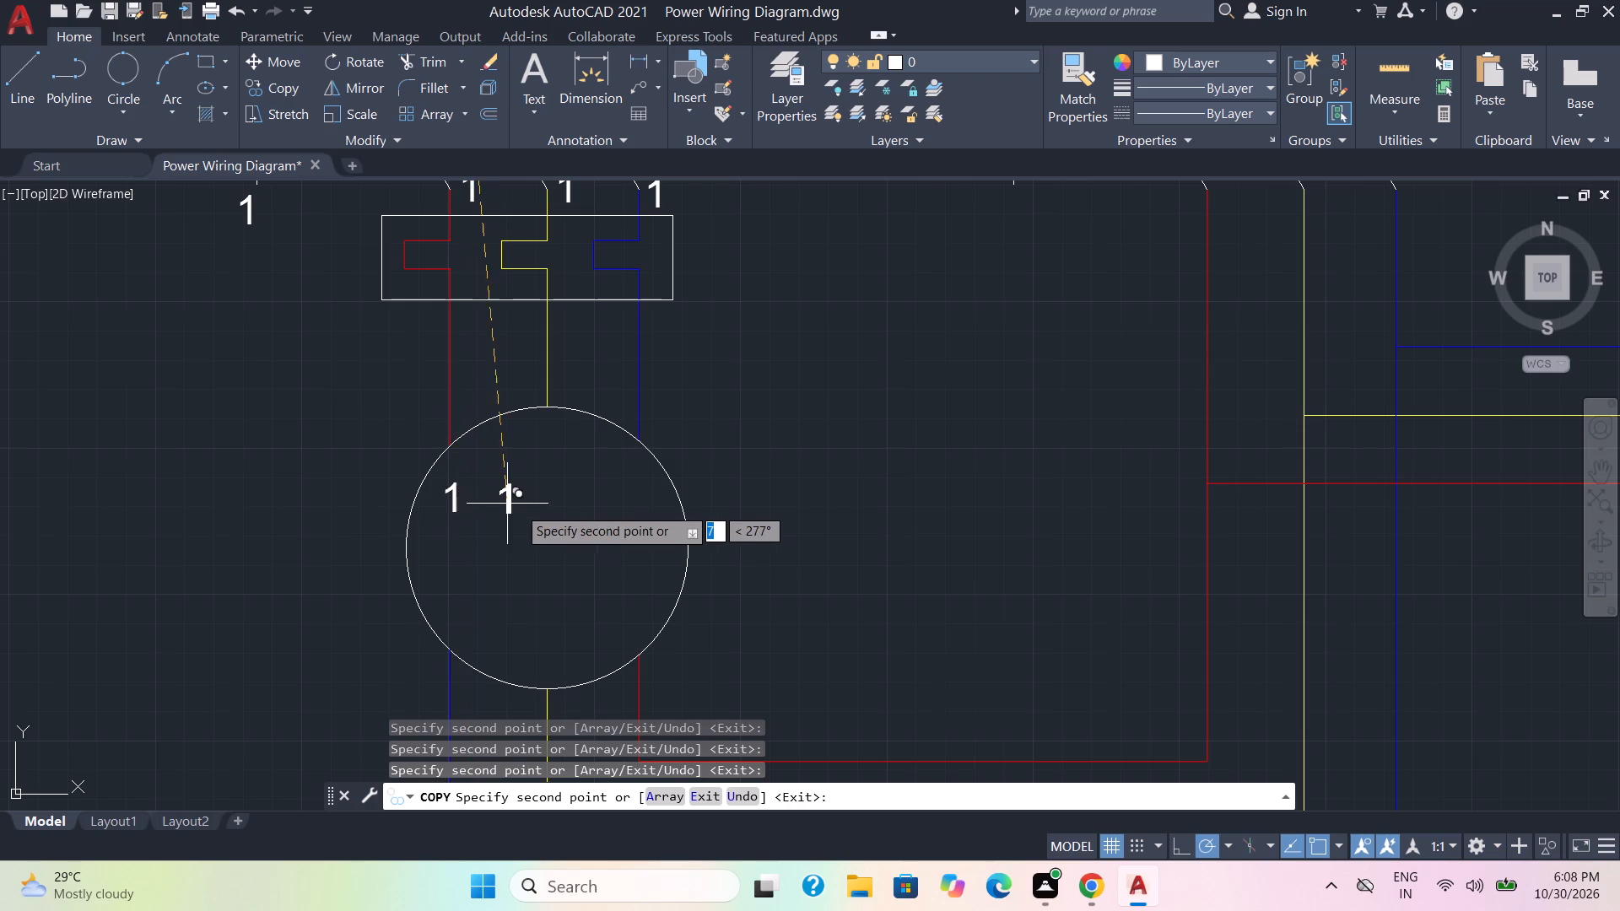
pyautogui.press('Escape')
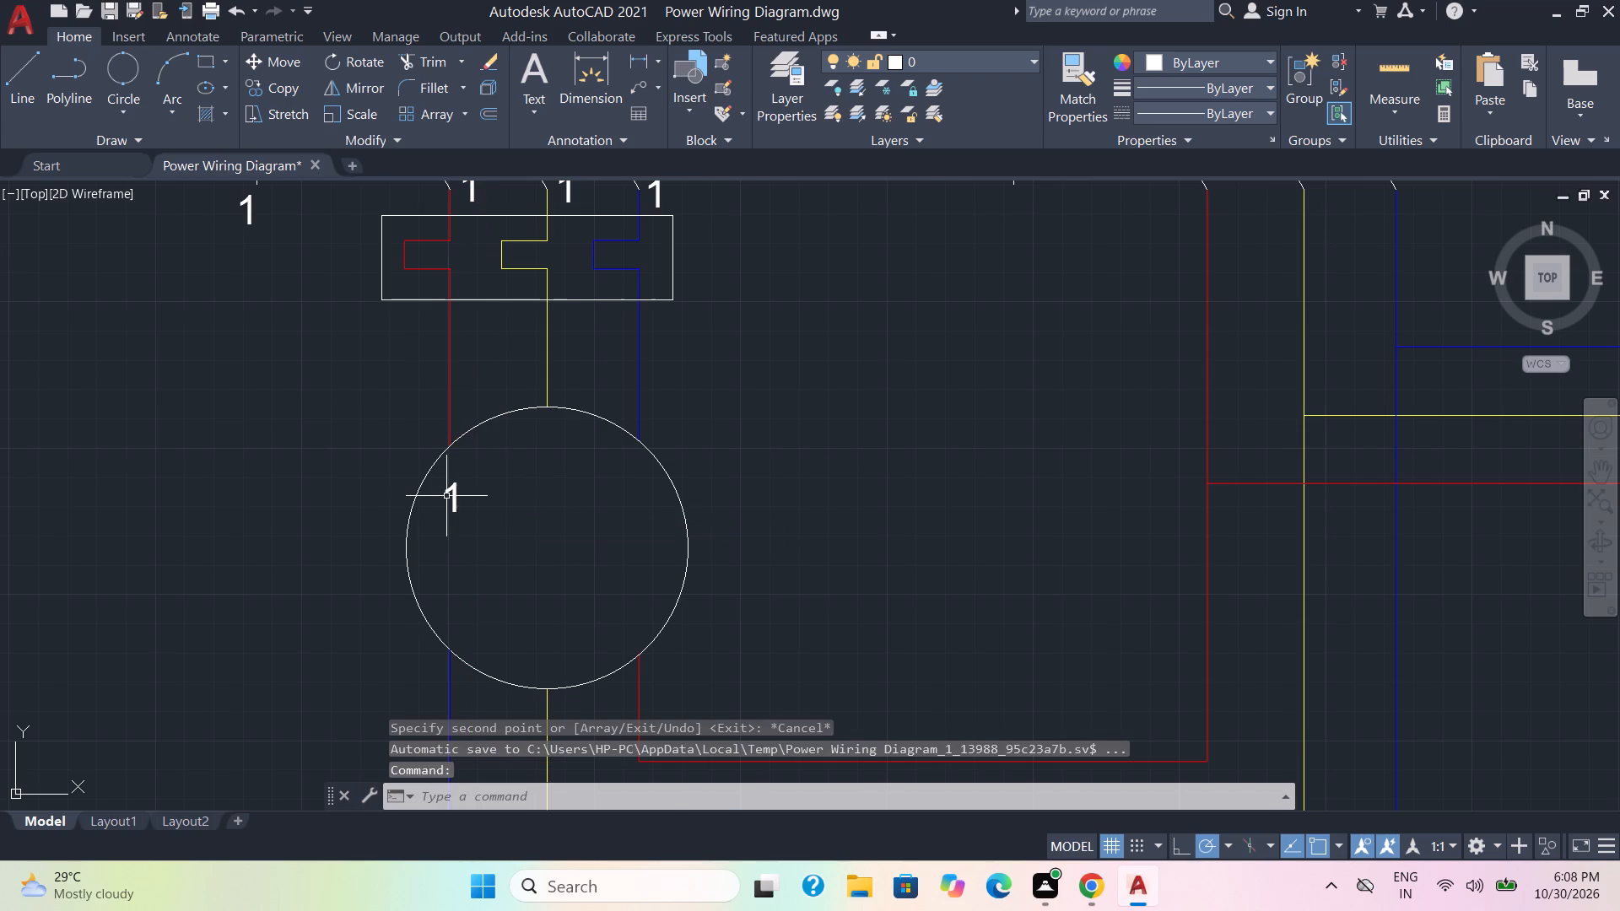
# Replace the "1" inside the circular load with the first row of text, "U1 VI W1".
pyautogui.click(447, 495)
pyautogui.doubleClick(452, 496)
pyautogui.click(455, 505)
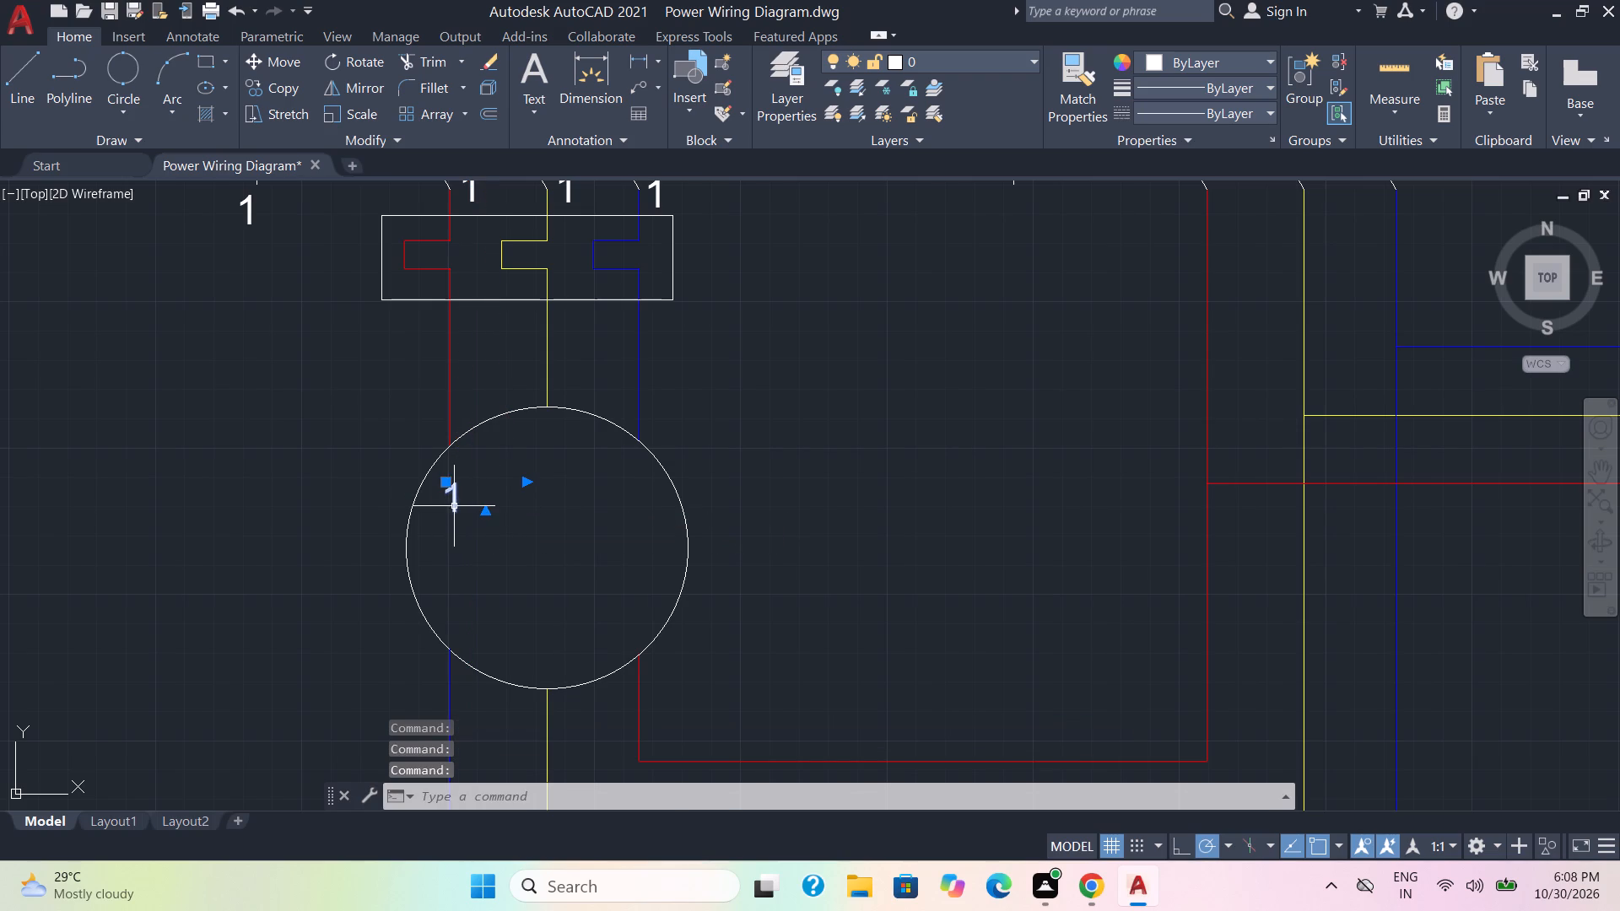
pyautogui.click(454, 506)
pyautogui.click(445, 501)
pyautogui.doubleClick(455, 496)
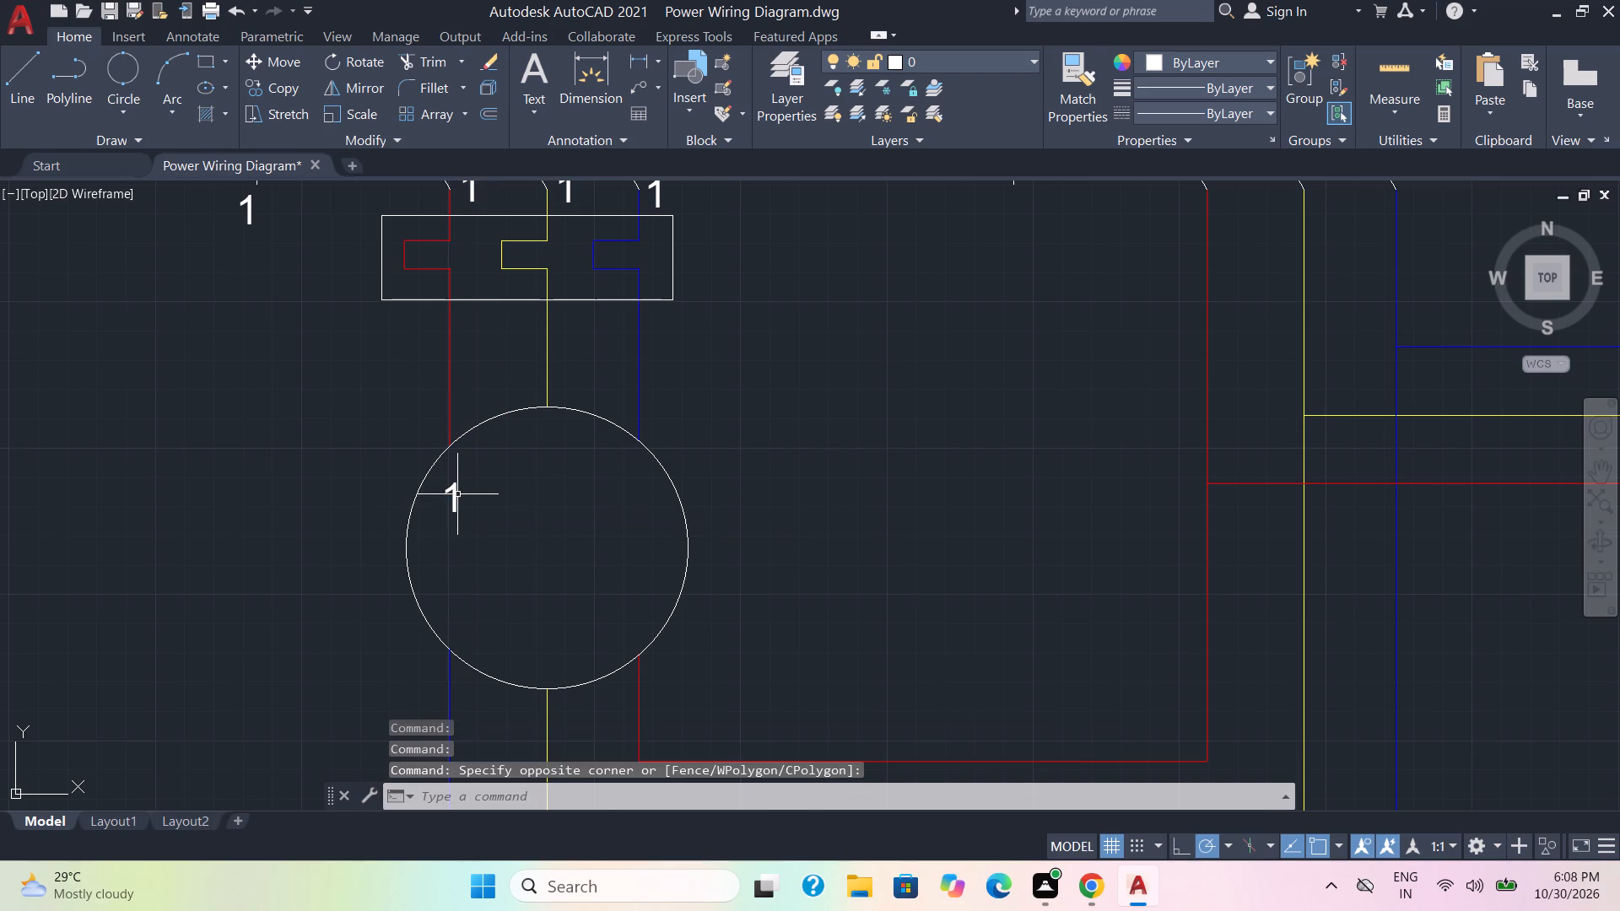
pyautogui.doubleClick(455, 498)
pyautogui.moveTo(462, 497); pyautogui.dragTo(427, 494)
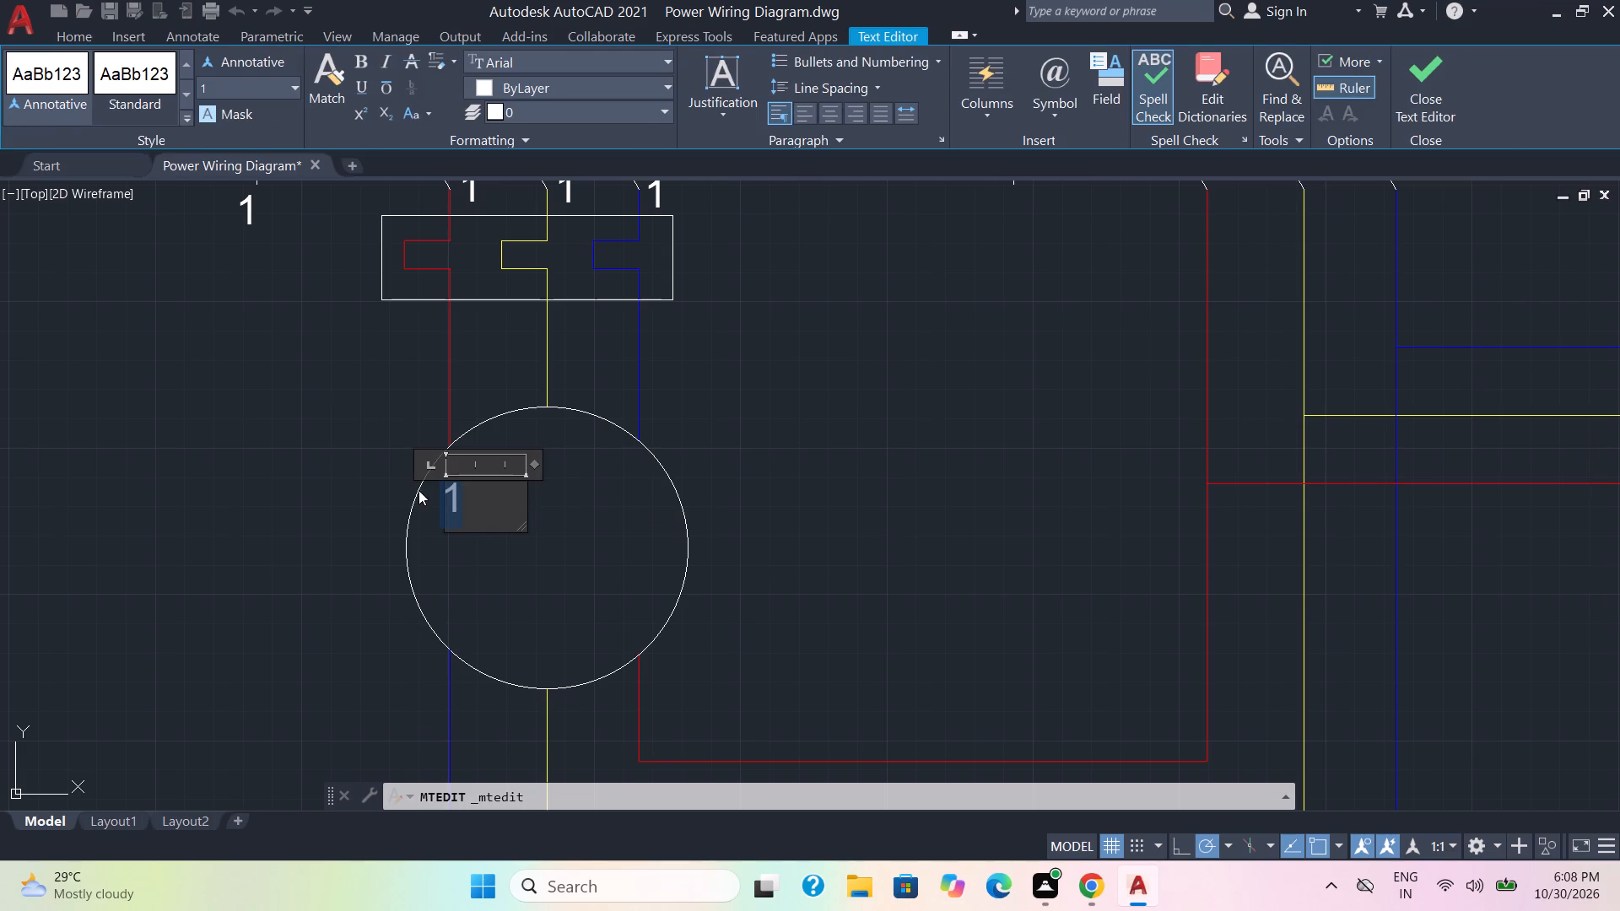
pyautogui.press('u')
pyautogui.write('1')
pyautogui.press('space')
pyautogui.press('v')
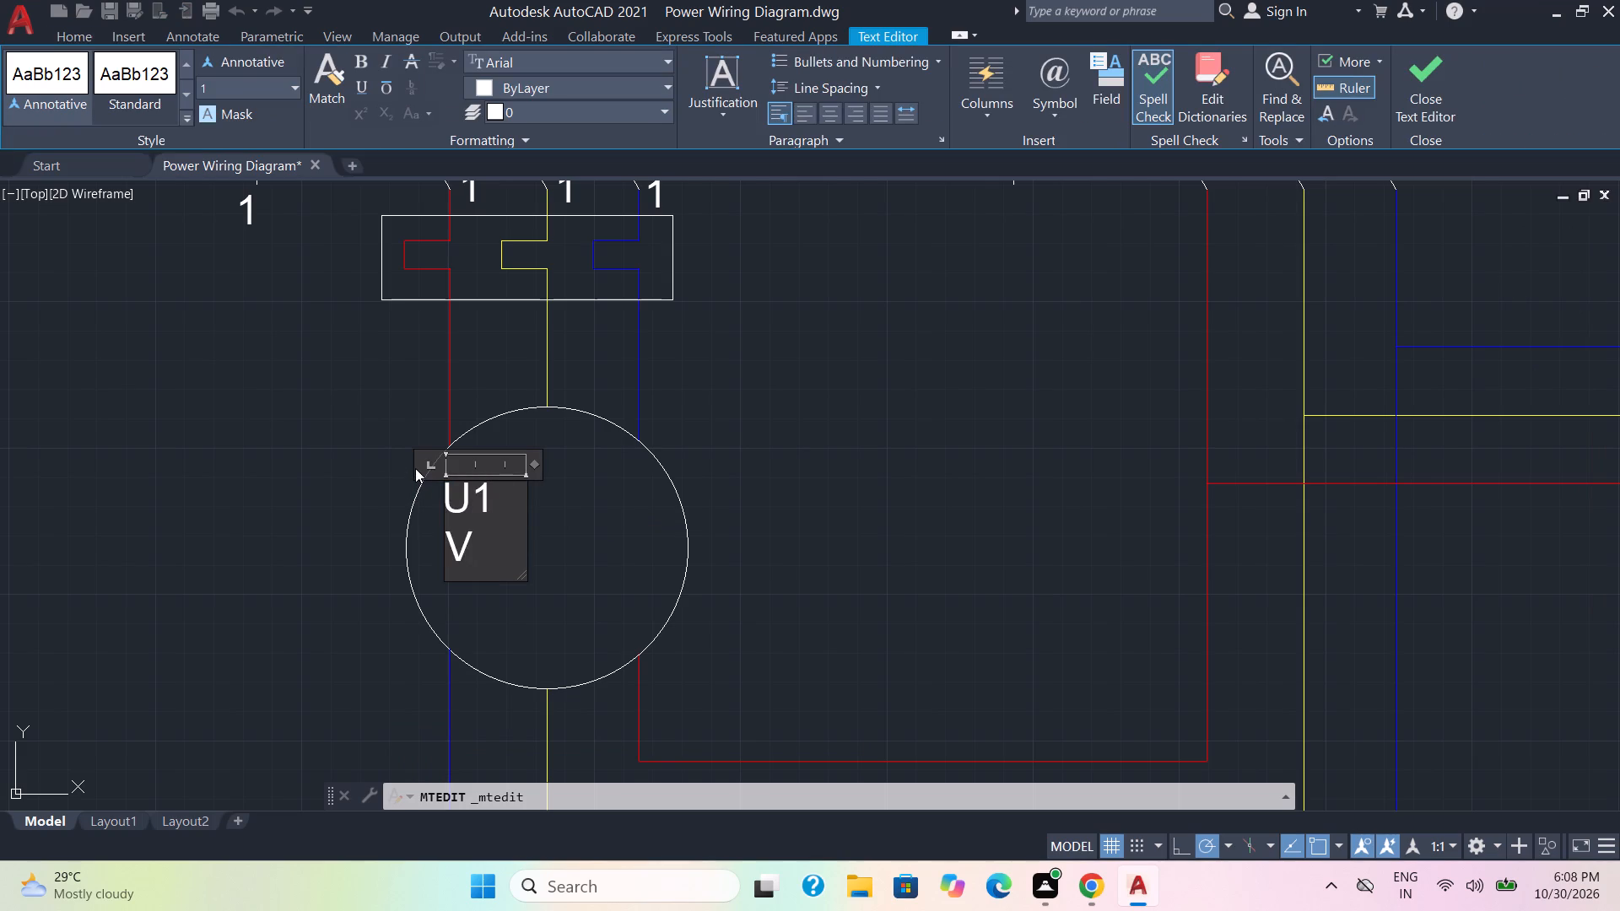
pyautogui.press('i')
pyautogui.press('space')
pyautogui.write('W1')
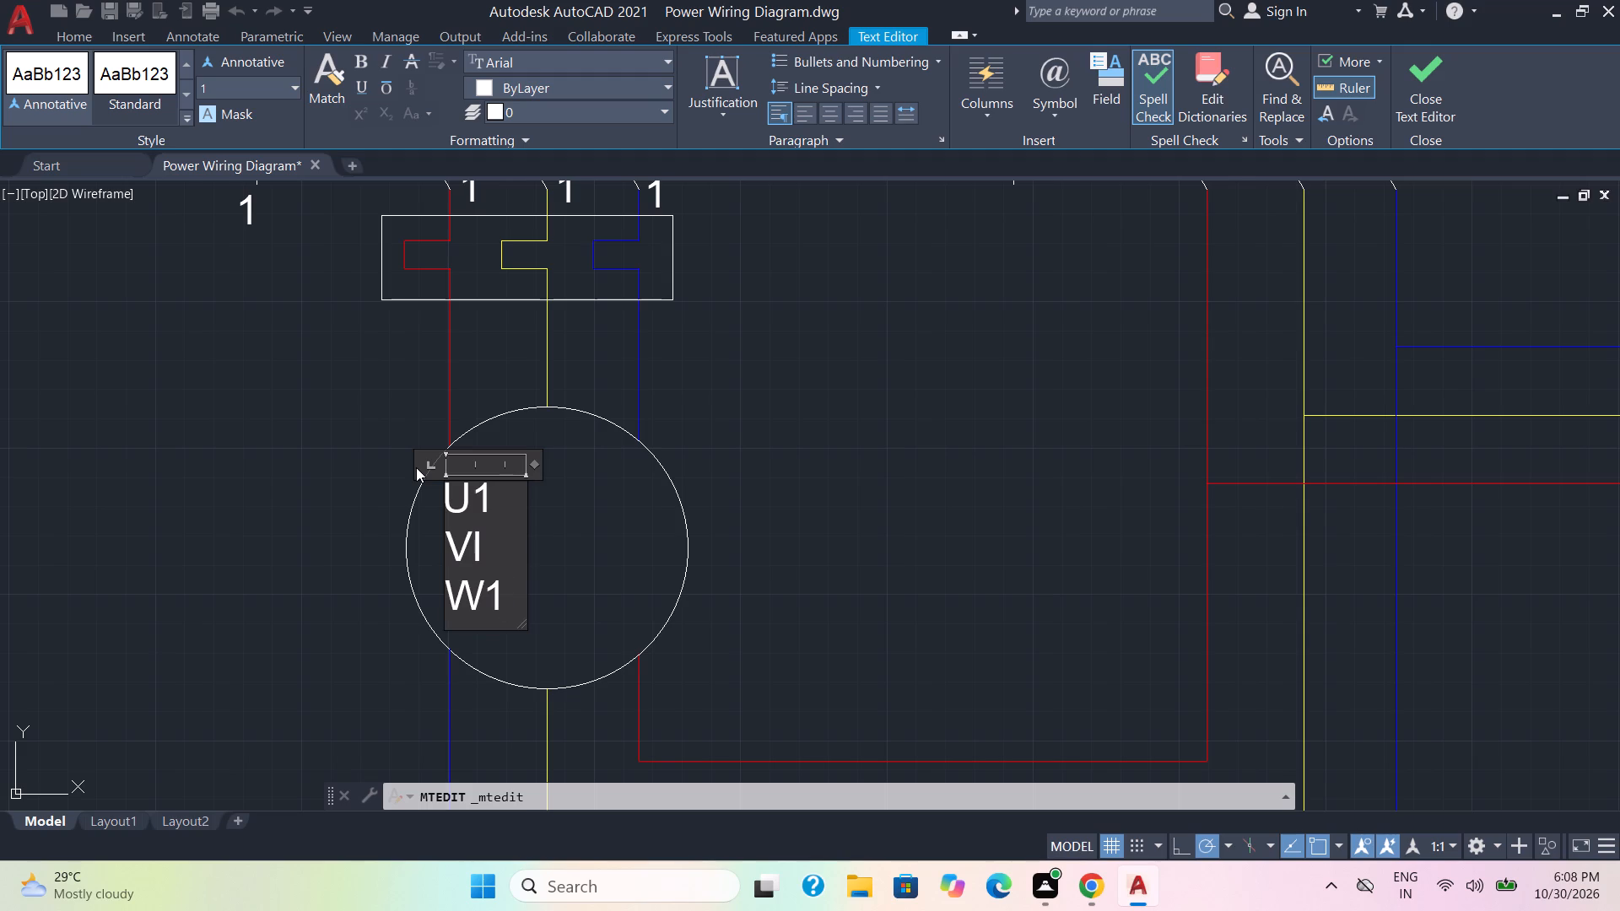
# Add a second row reading "M 3 -" to the text inside the circular load.
pyautogui.press('Return')
pyautogui.press('m')
pyautogui.press('space')
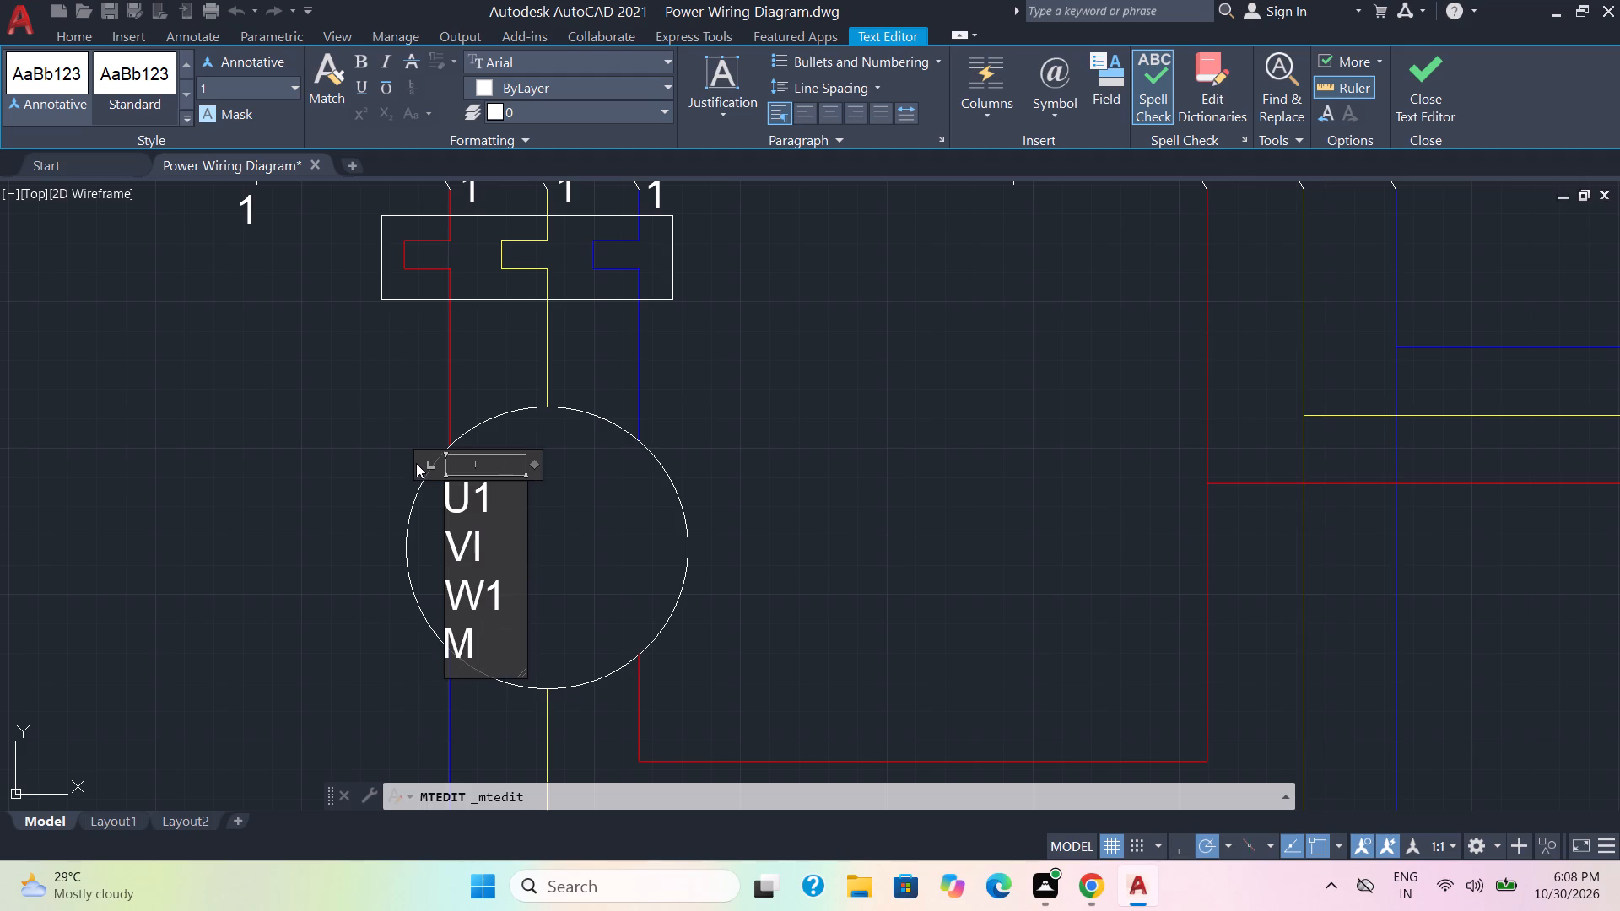
pyautogui.press('3')
pyautogui.press('space')
pyautogui.write('-')
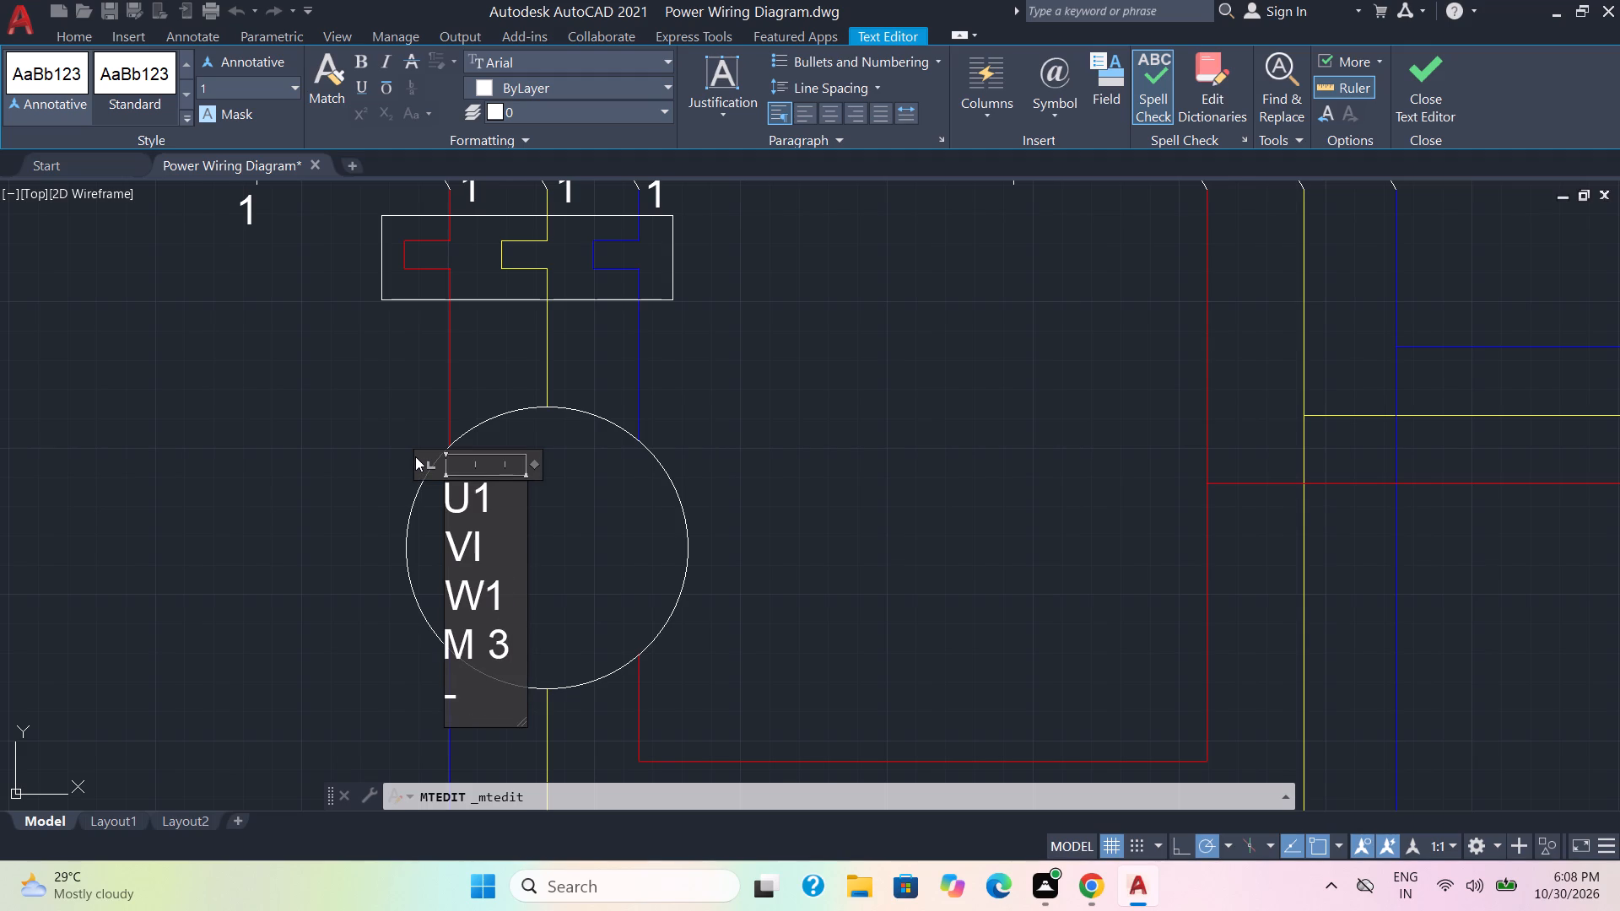
# Add a third row reading "V2 U2 W2" to the text inside the circular load.
pyautogui.press('Return')
pyautogui.press('v')
pyautogui.write('2')
pyautogui.press('space')
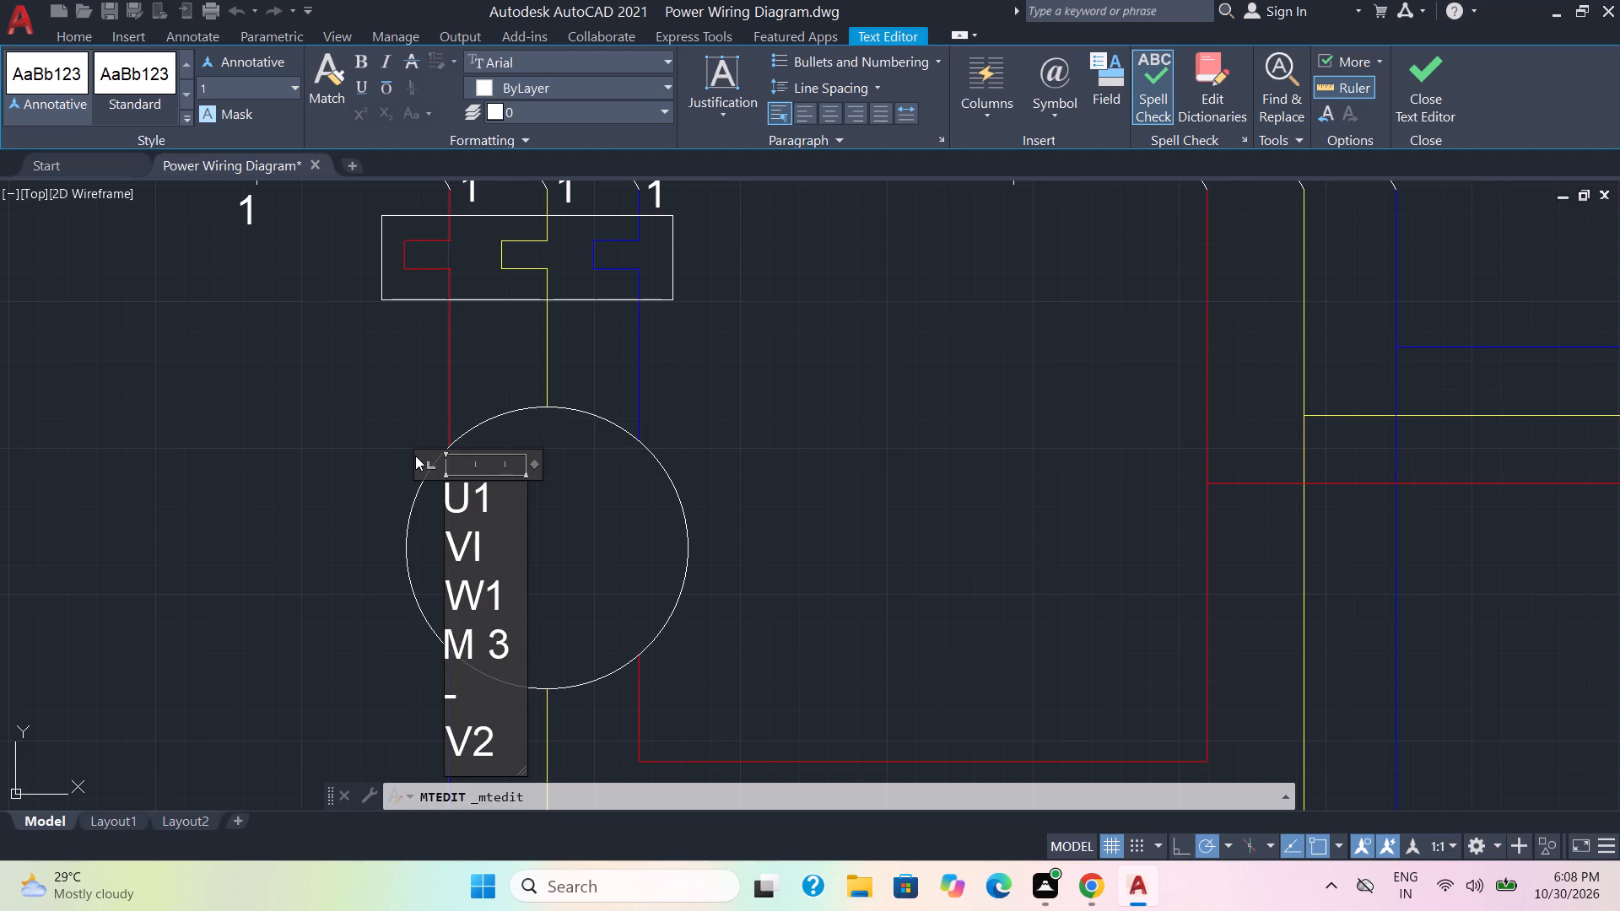
pyautogui.press('u')
pyautogui.write('2')
pyautogui.press('space')
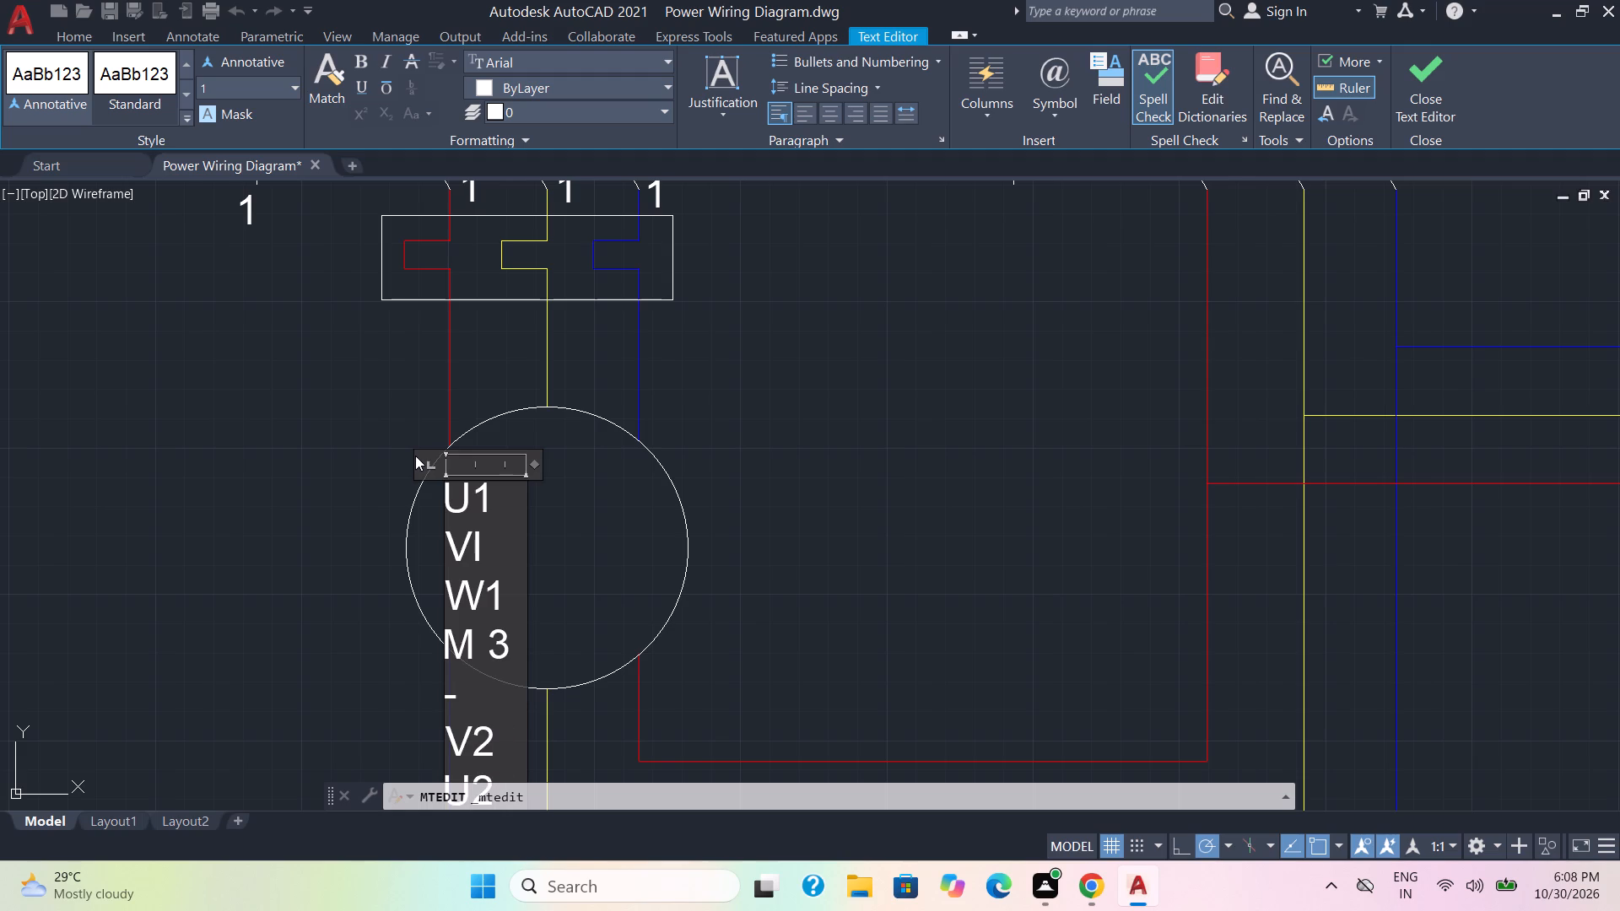
pyautogui.write('W2')
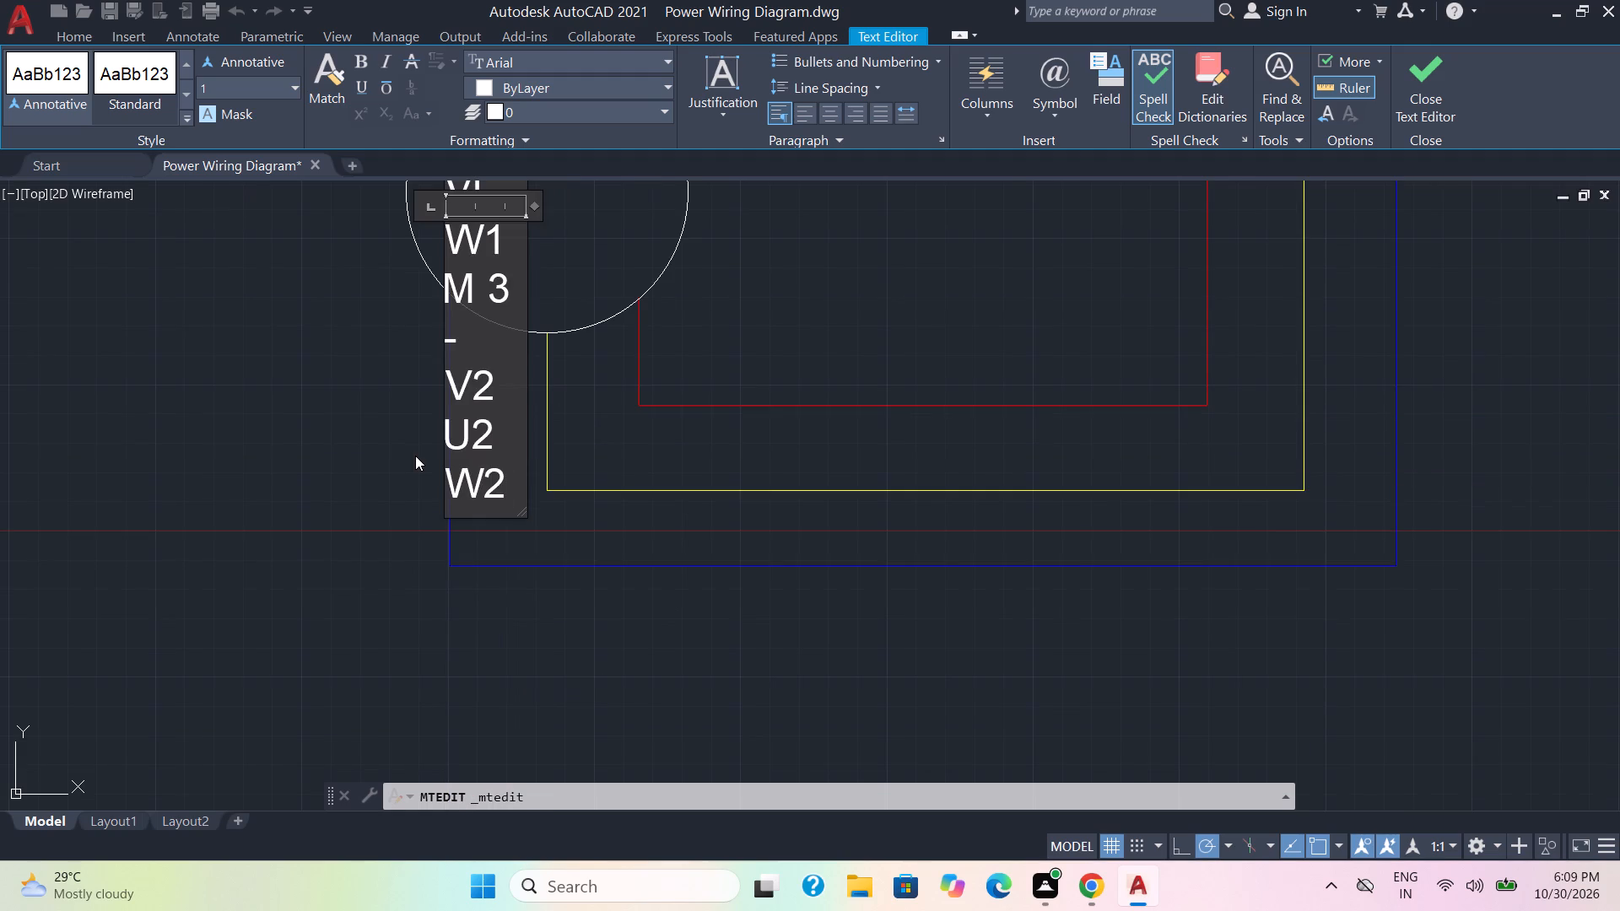
# Widen the circular load's text frame so that each row fits on one line, and centre all three rows.
pyautogui.moveTo(818, 348); pyautogui.dragTo(820, 457, button='middle')
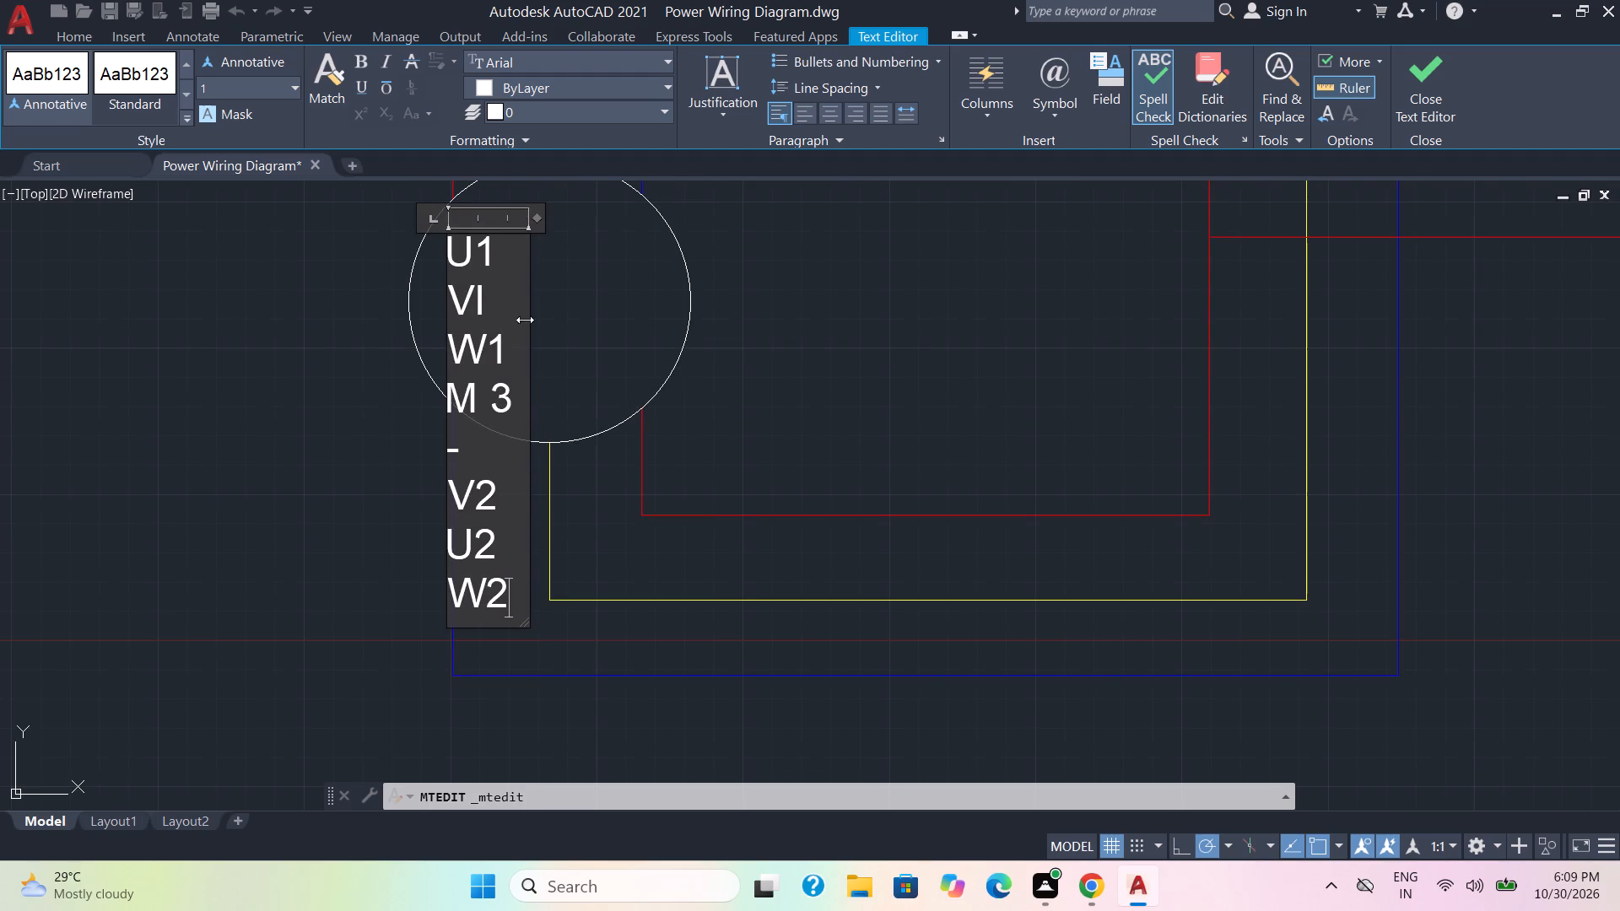
pyautogui.moveTo(537, 217); pyautogui.dragTo(678, 210)
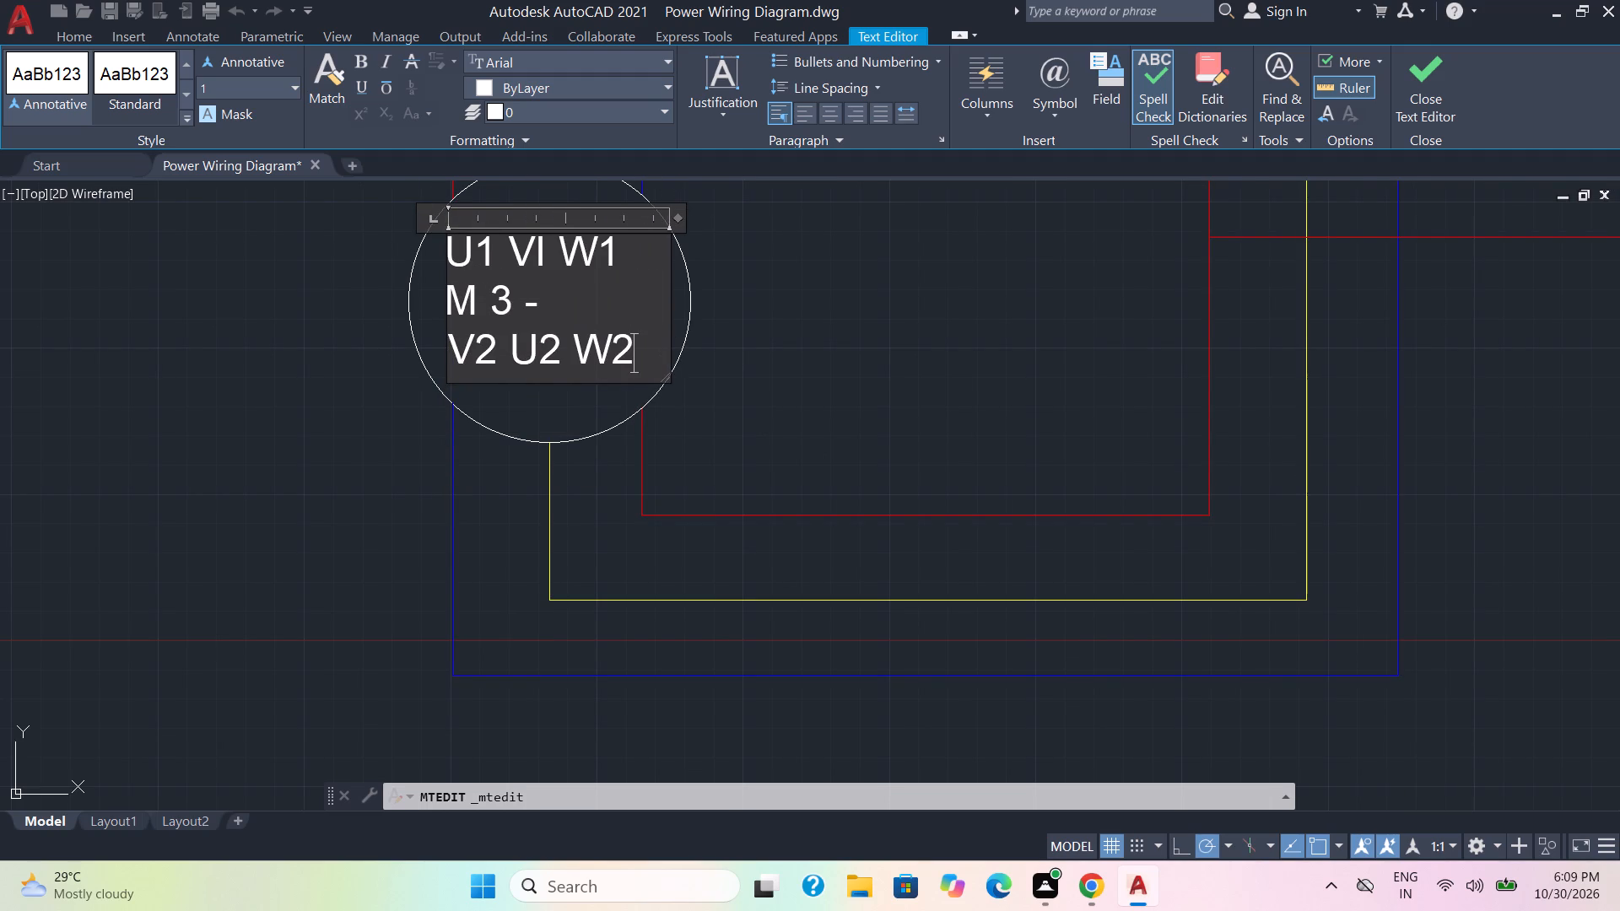
pyautogui.moveTo(642, 364); pyautogui.dragTo(449, 256)
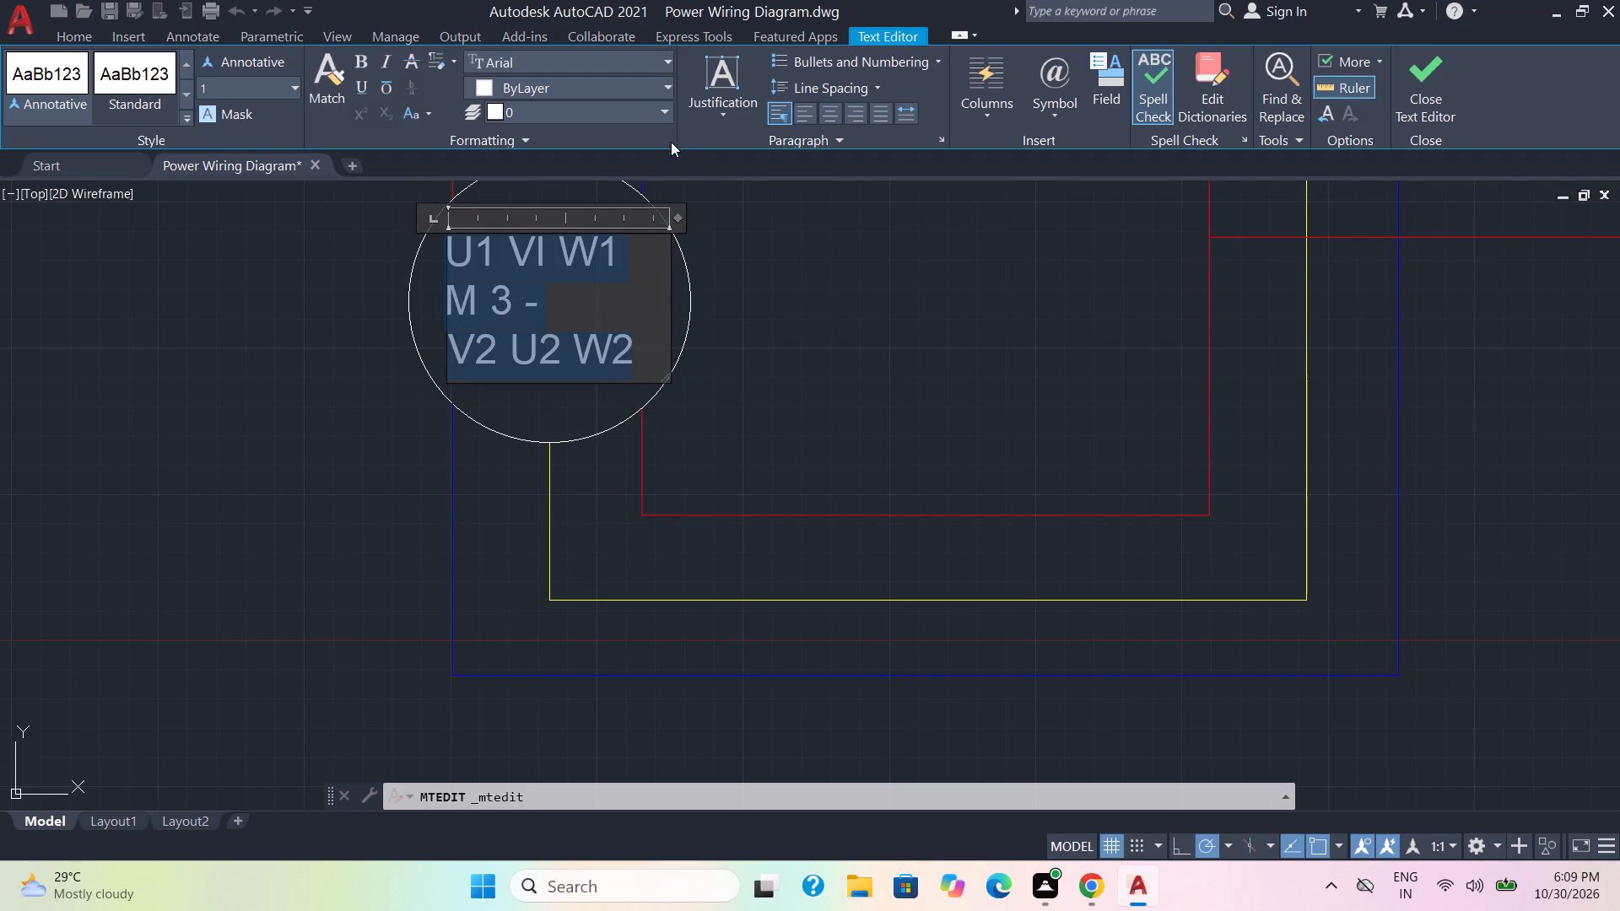
pyautogui.click(825, 112)
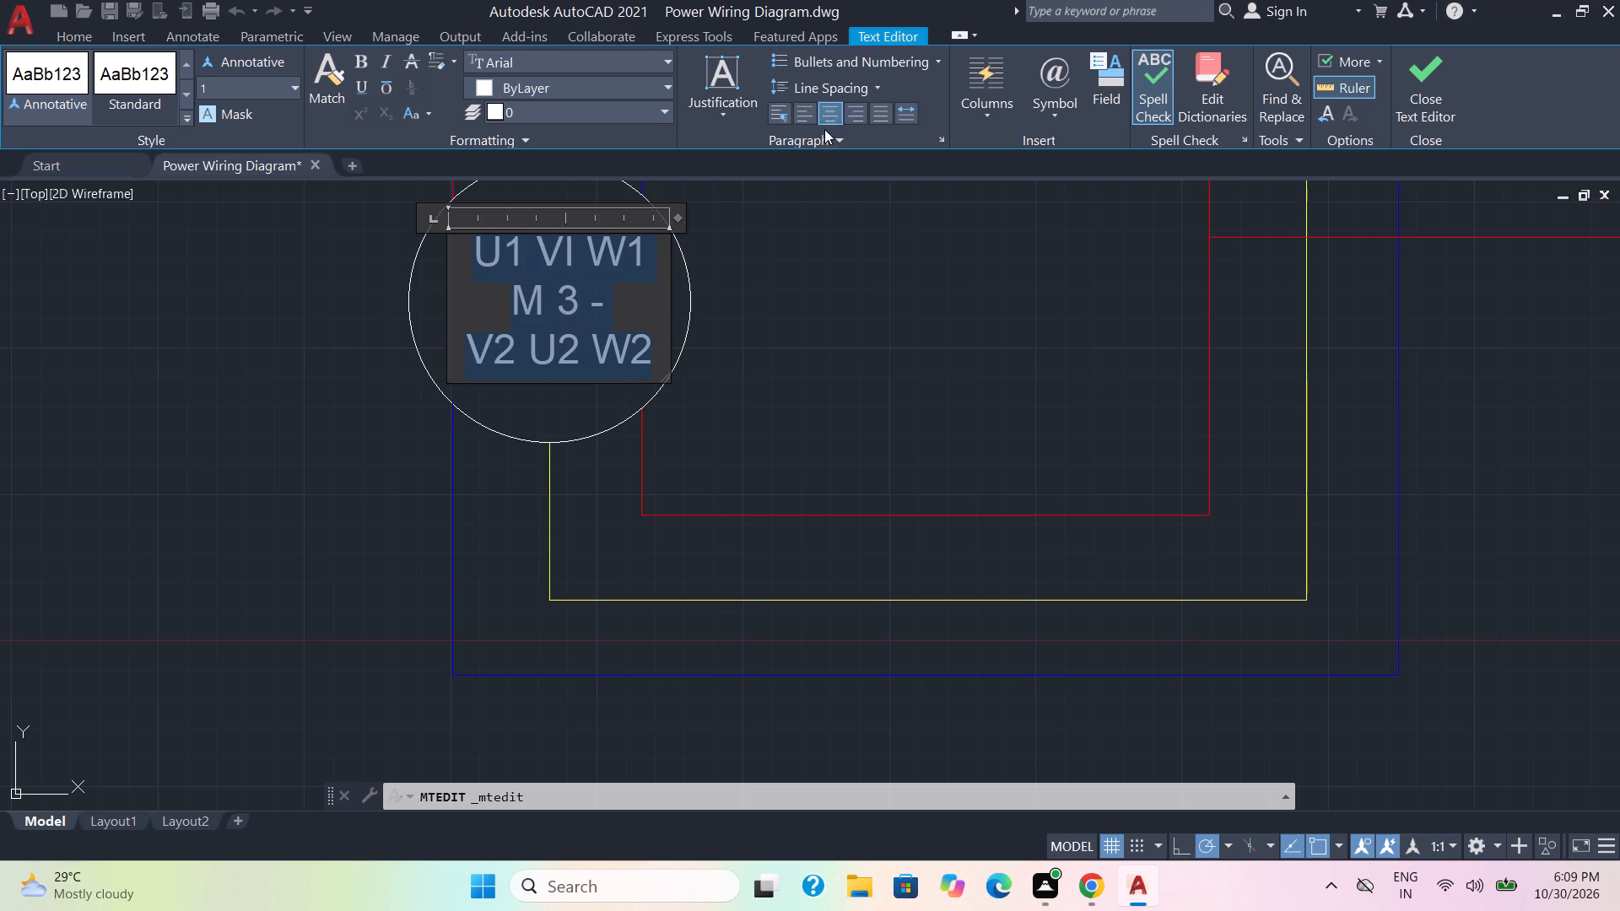
pyautogui.click(724, 369)
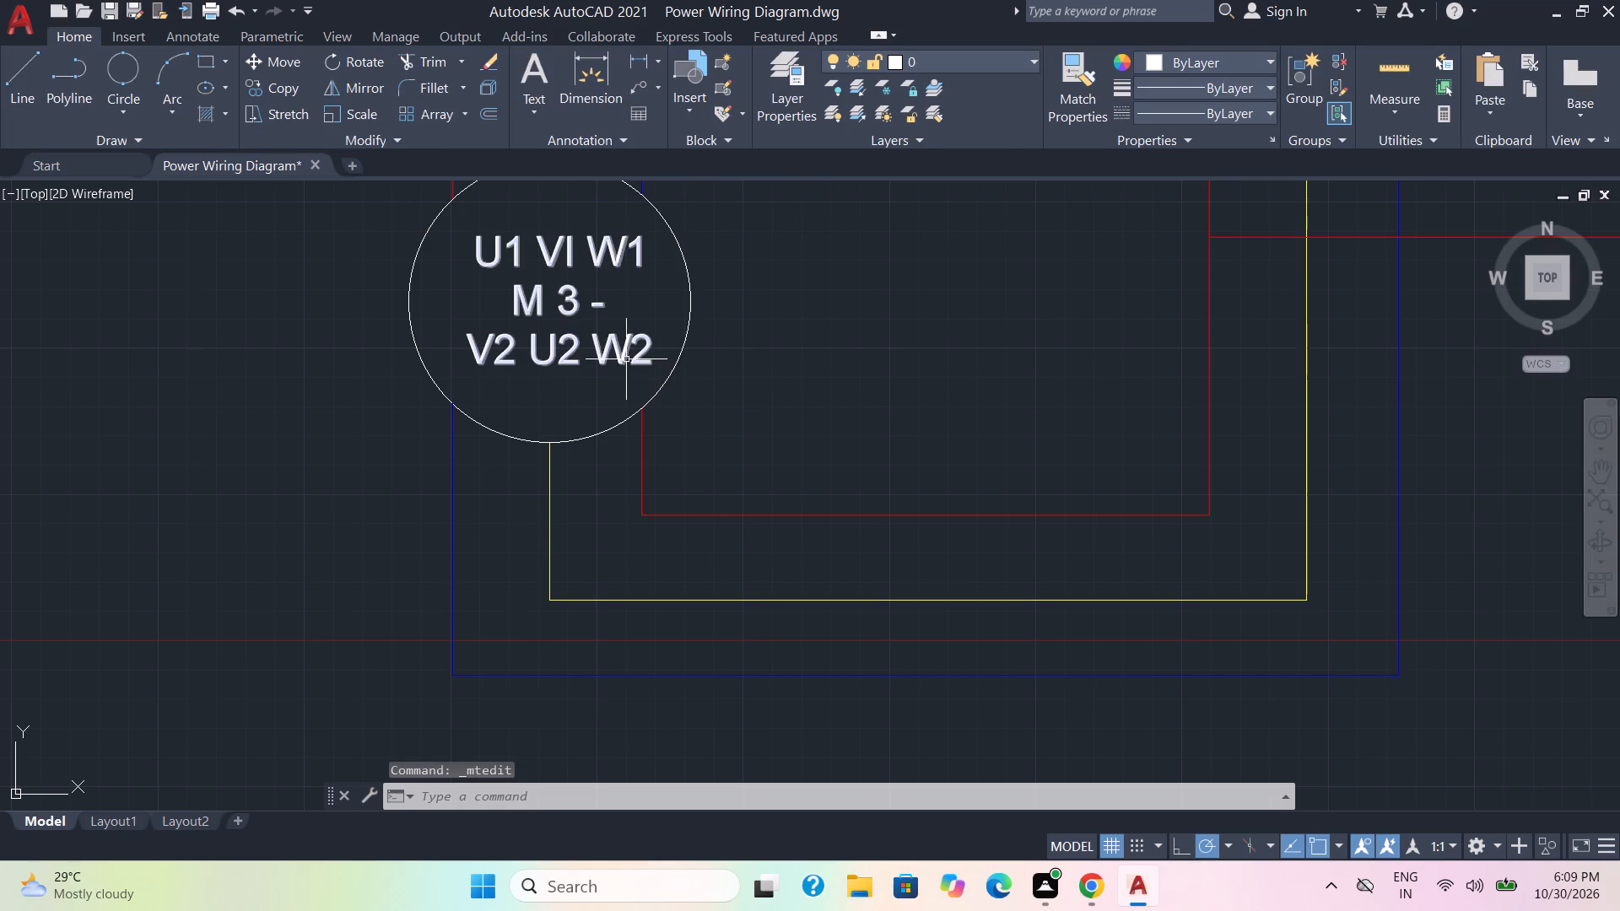
# Move the three-row text block slightly so that it sits centred inside the circular load.
pyautogui.moveTo(753, 373); pyautogui.dragTo(783, 487, button='middle')
pyautogui.click(625, 472)
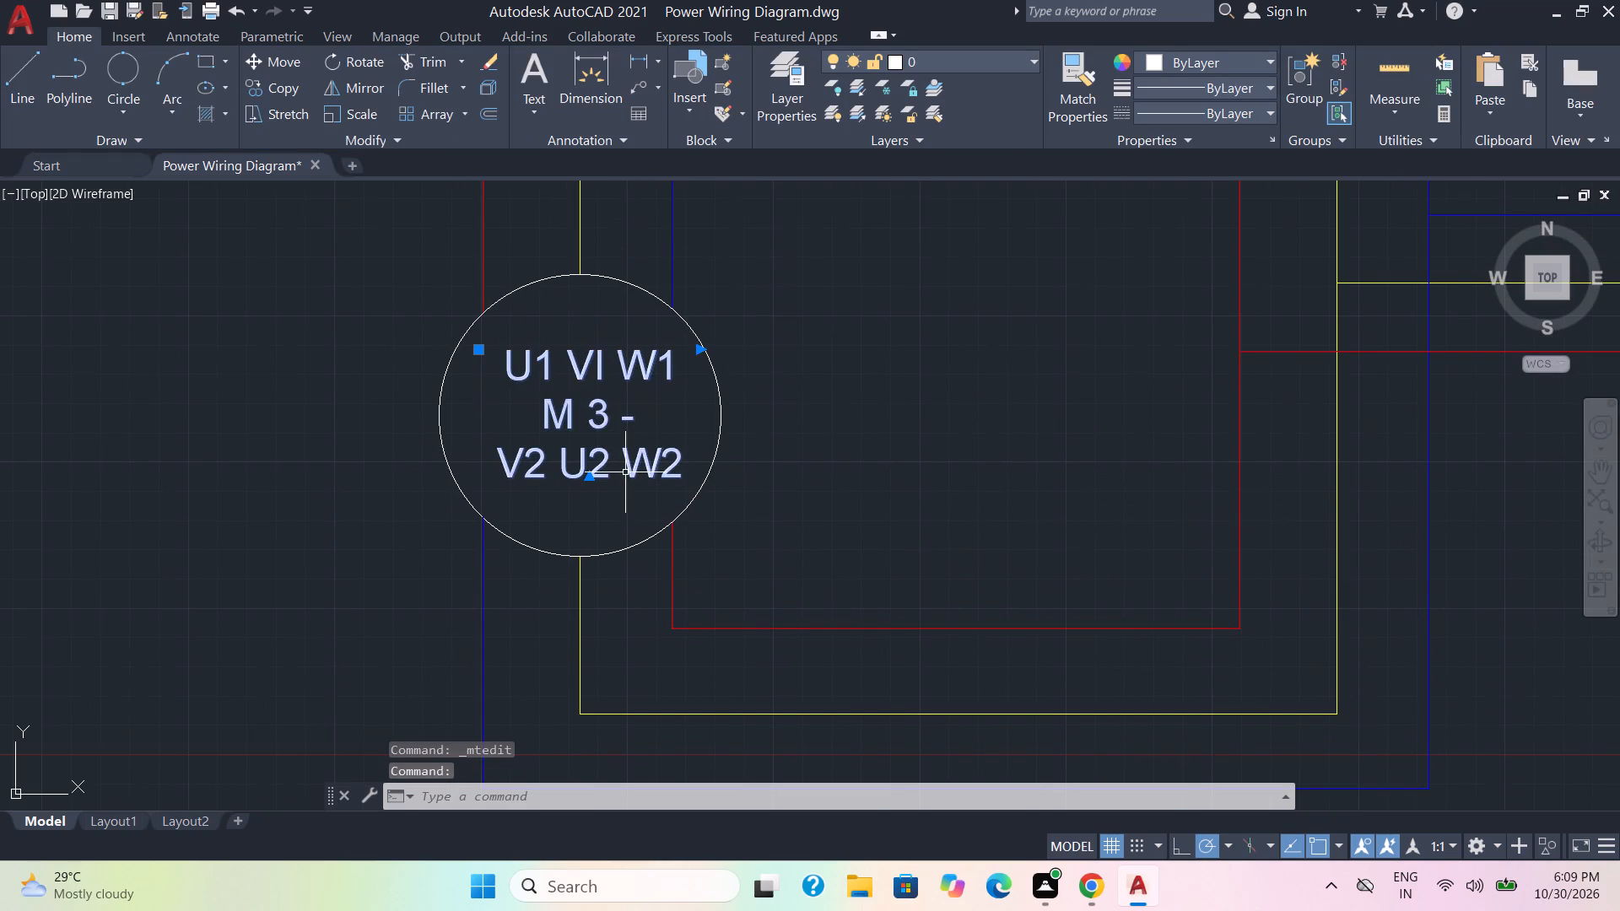
pyautogui.click(275, 57)
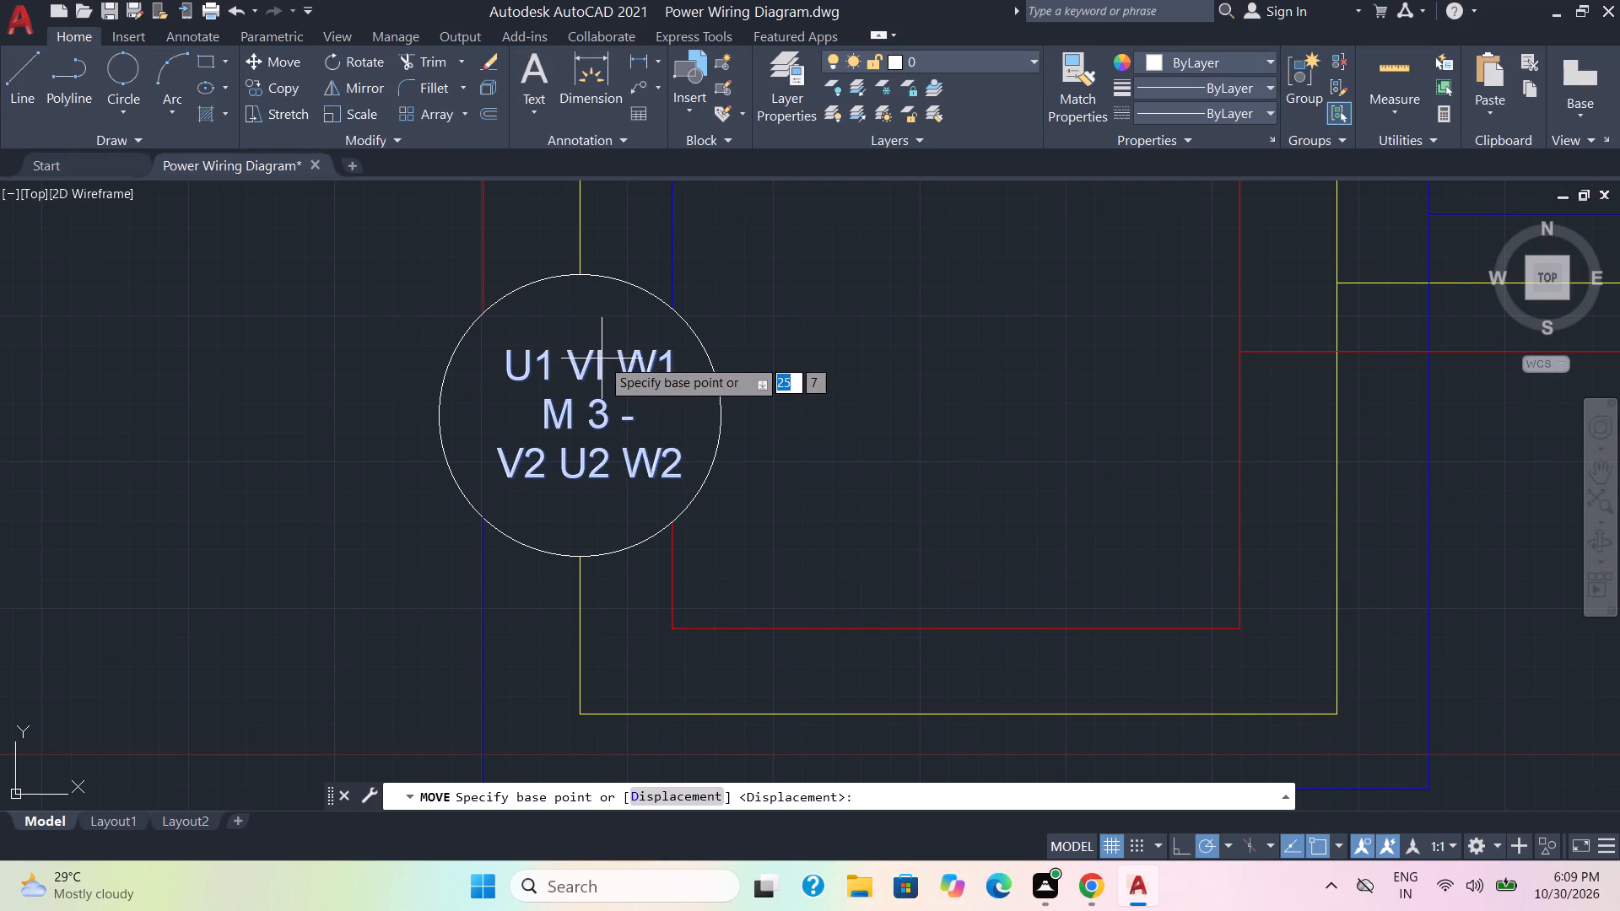
pyautogui.click(602, 360)
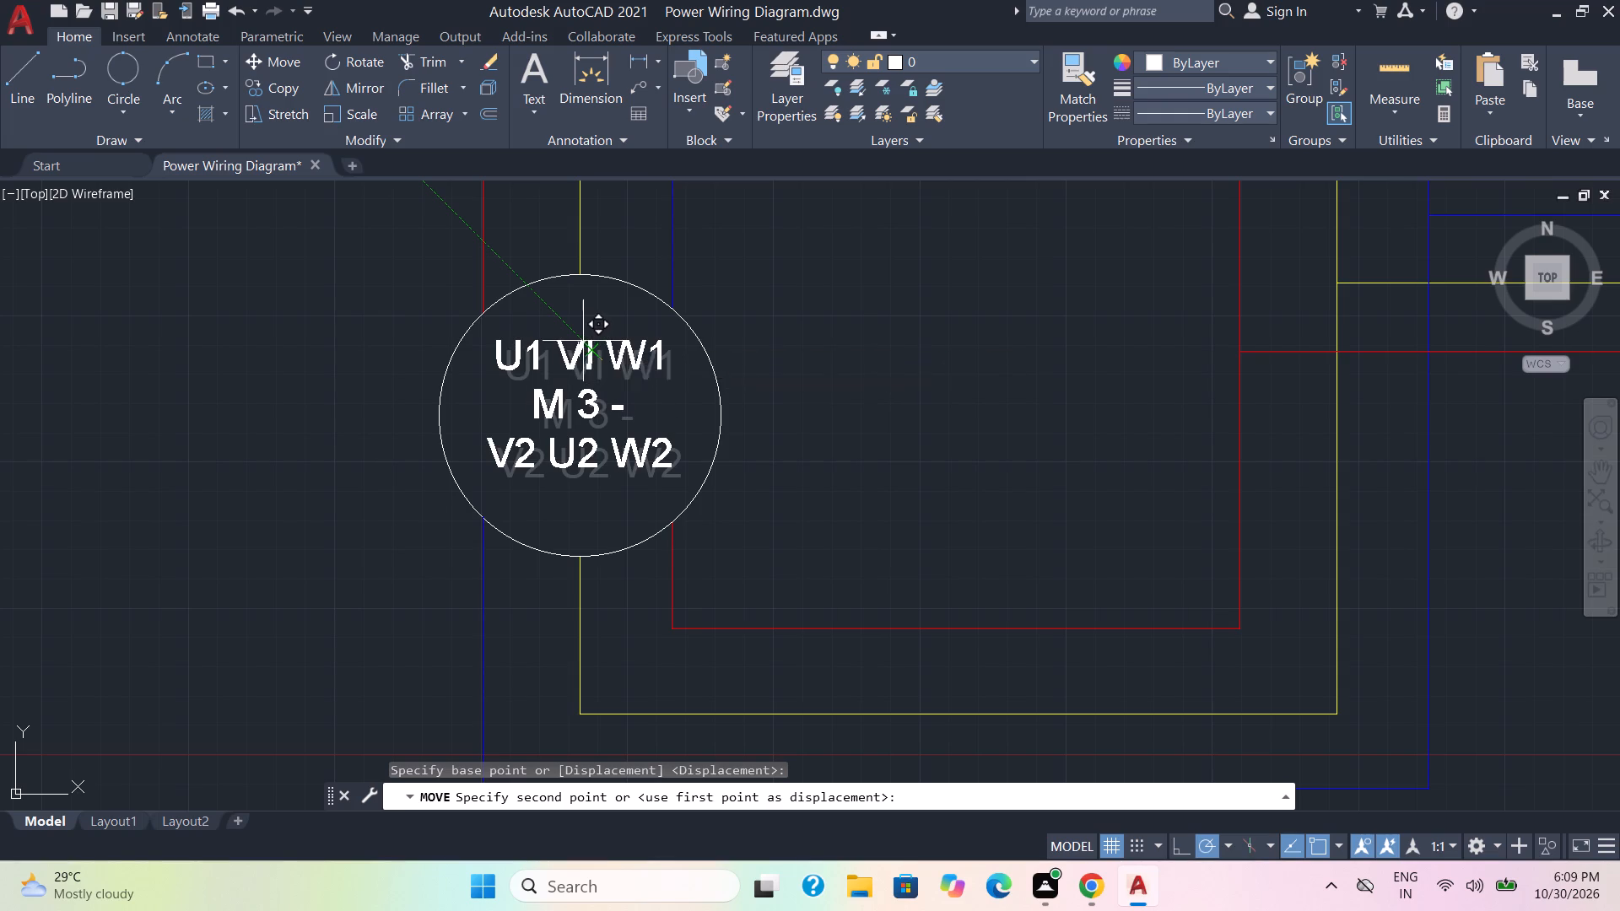
pyautogui.scroll(2, 584, 353)
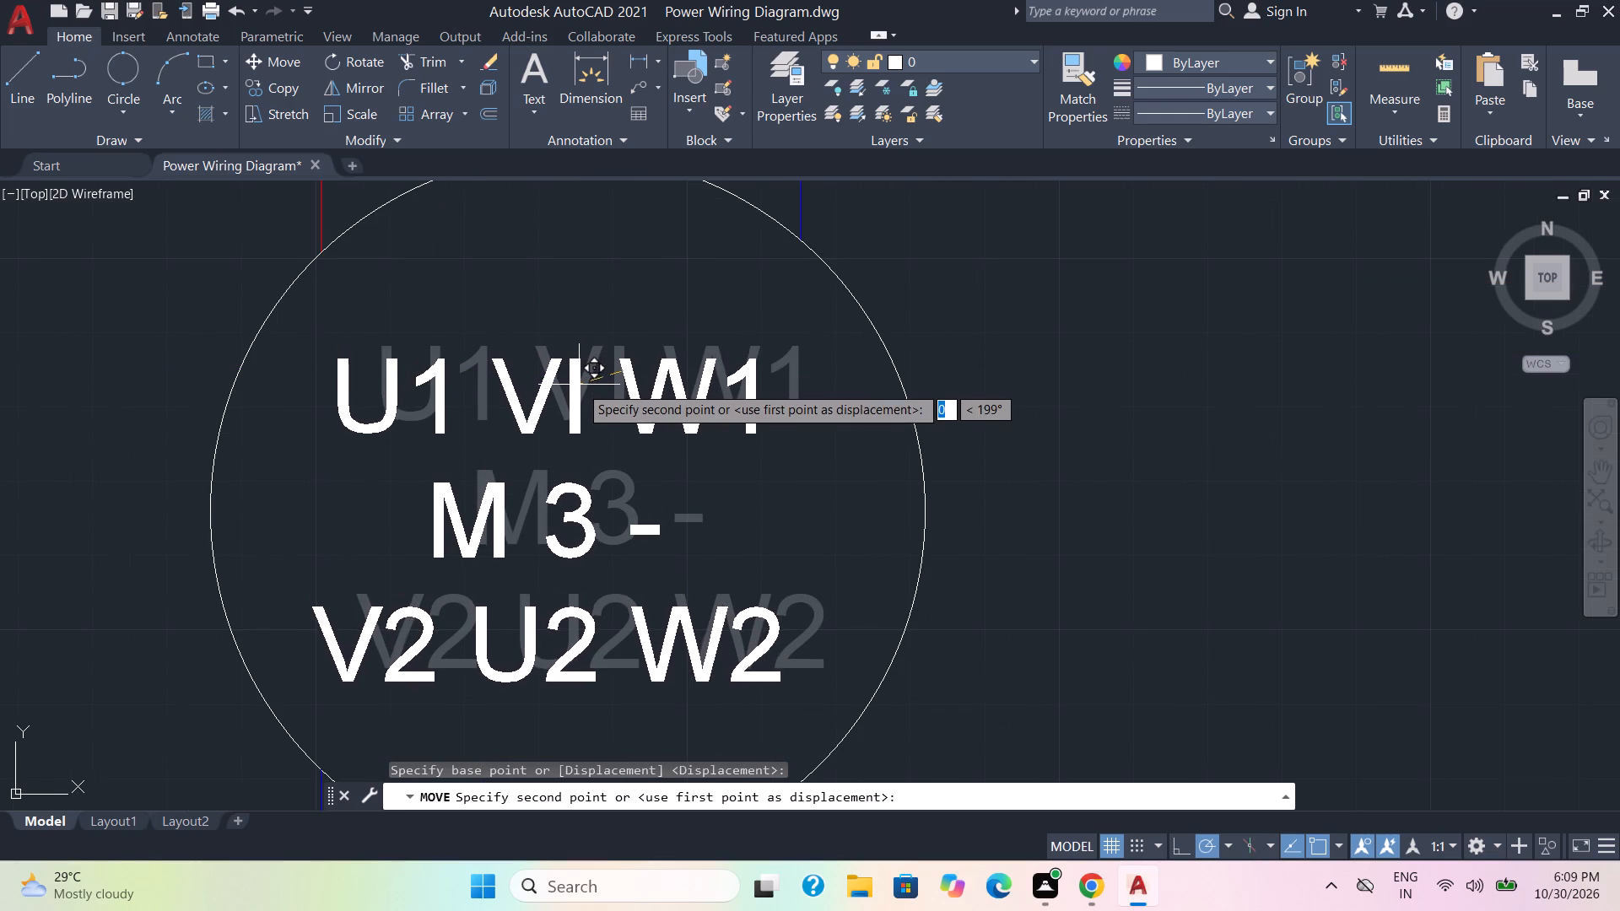
pyautogui.click(580, 386)
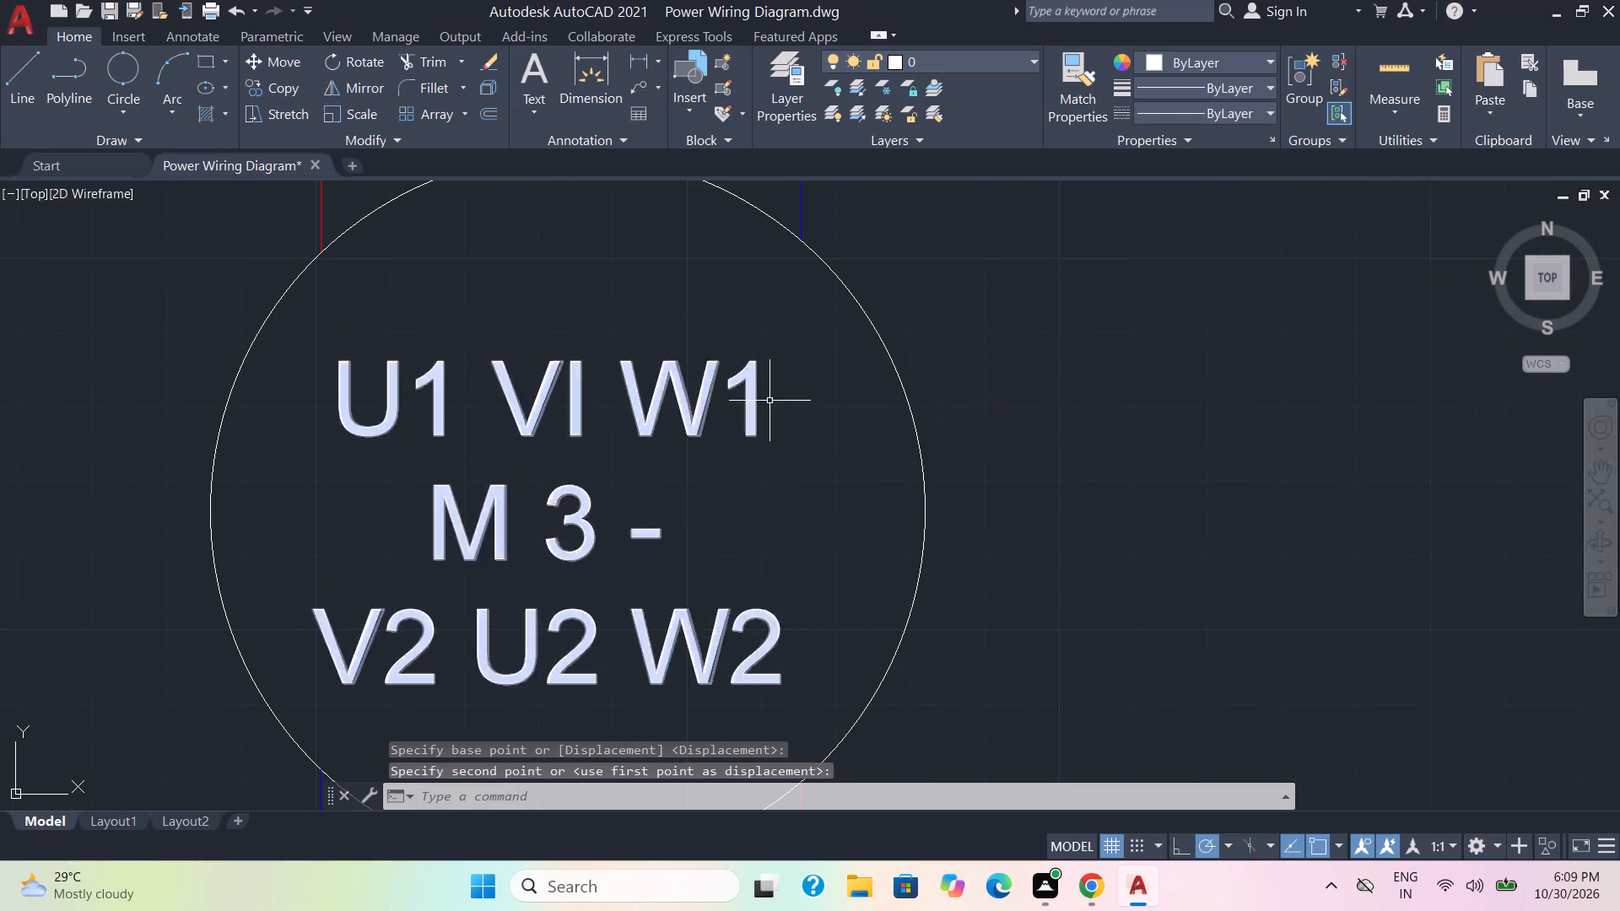
# Change the upper terminal labels of the first contactor's yellow and blue poles to 3 and 5.
pyautogui.scroll(-2, 813, 404)
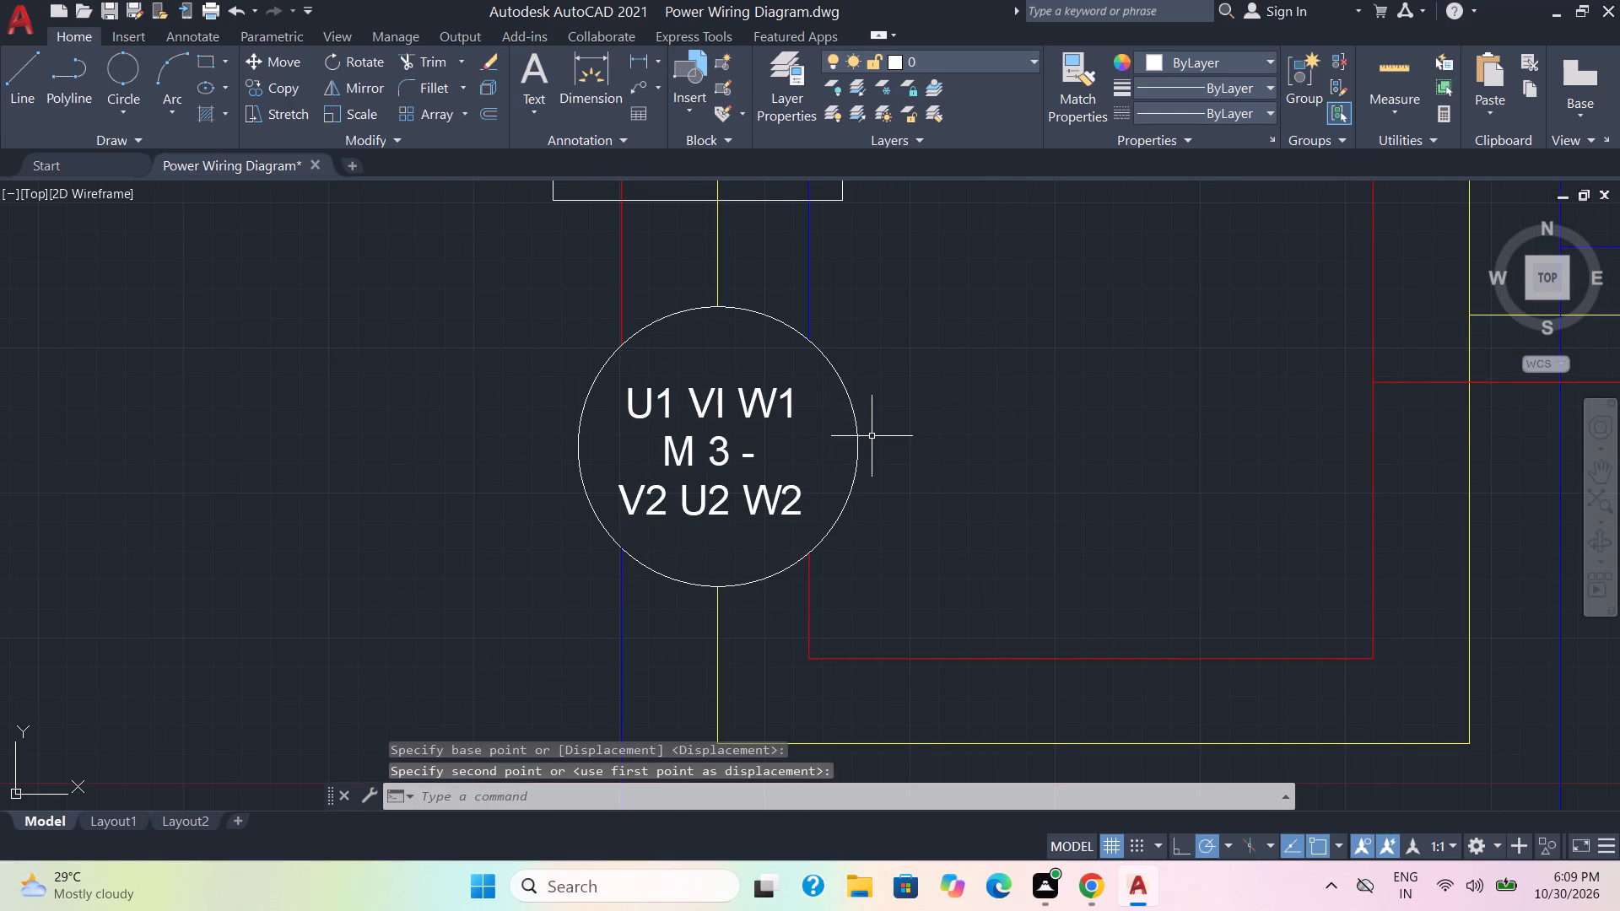
pyautogui.moveTo(863, 283); pyautogui.dragTo(889, 493, button='middle')
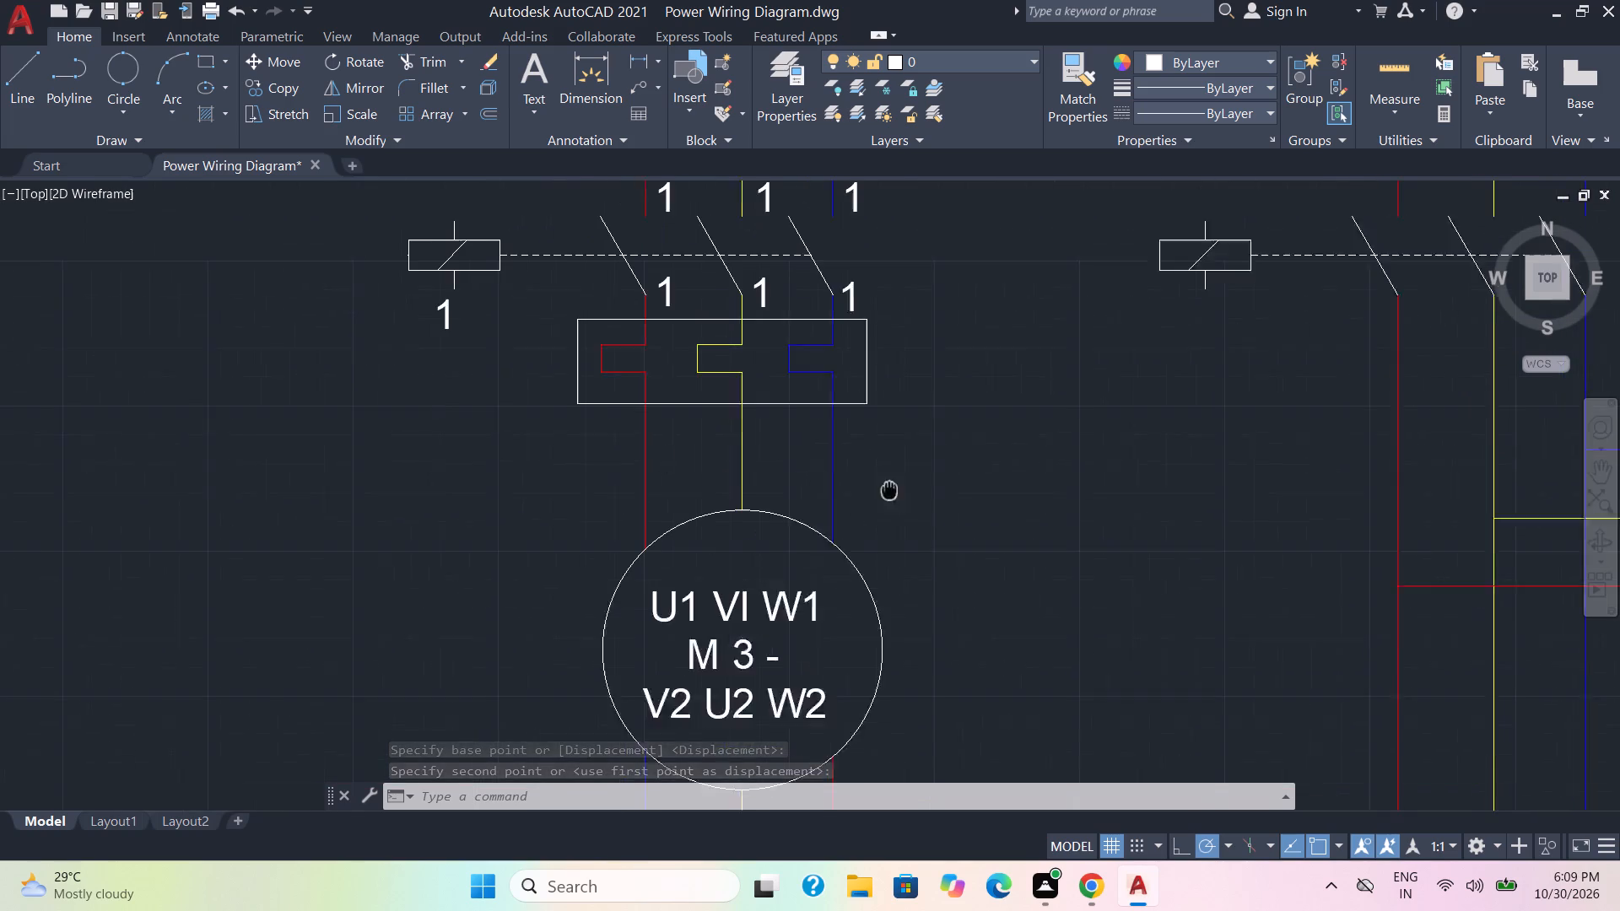
pyautogui.moveTo(889, 493); pyautogui.dragTo(892, 528, button='middle')
pyautogui.doubleClick(771, 238)
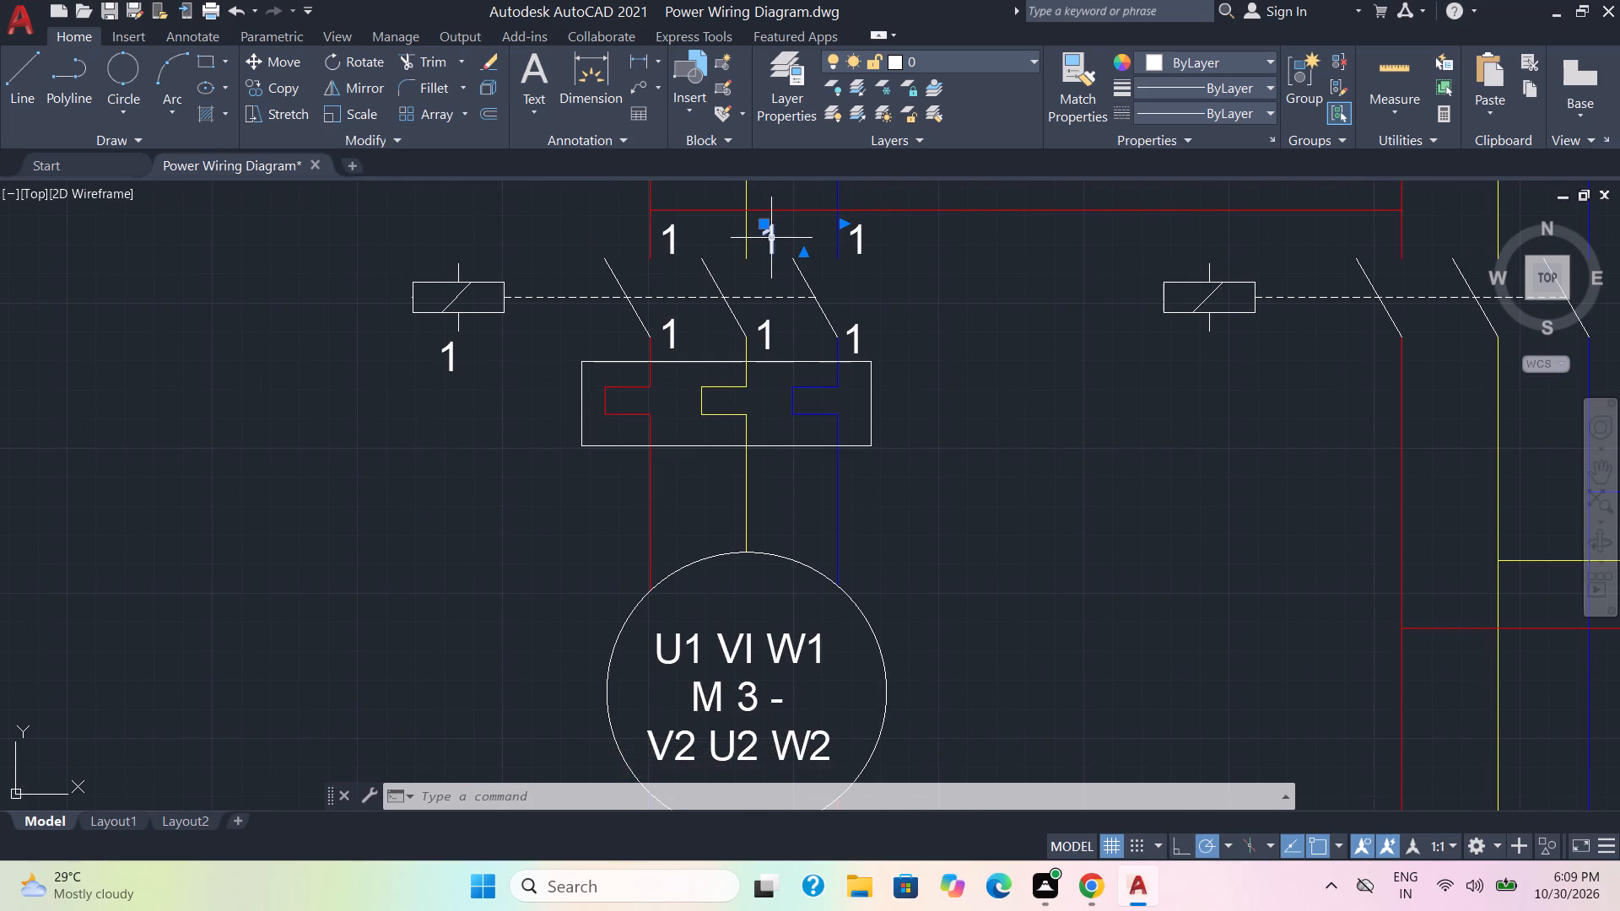
pyautogui.moveTo(771, 238); pyautogui.dragTo(760, 240)
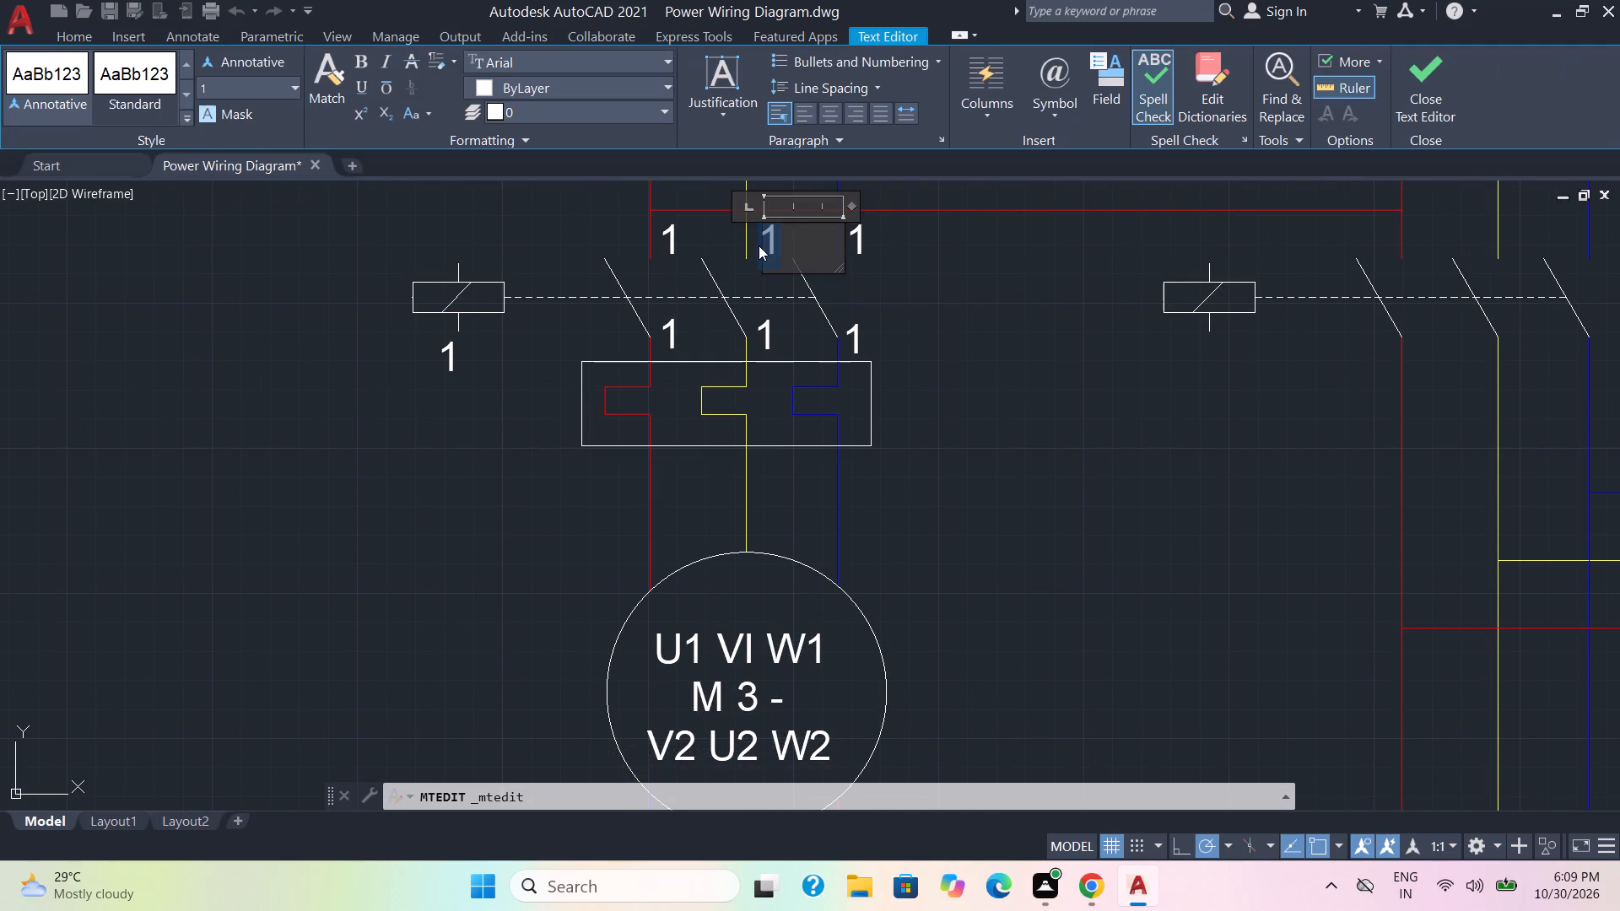
pyautogui.press('3')
pyautogui.click(894, 299)
pyautogui.doubleClick(859, 250)
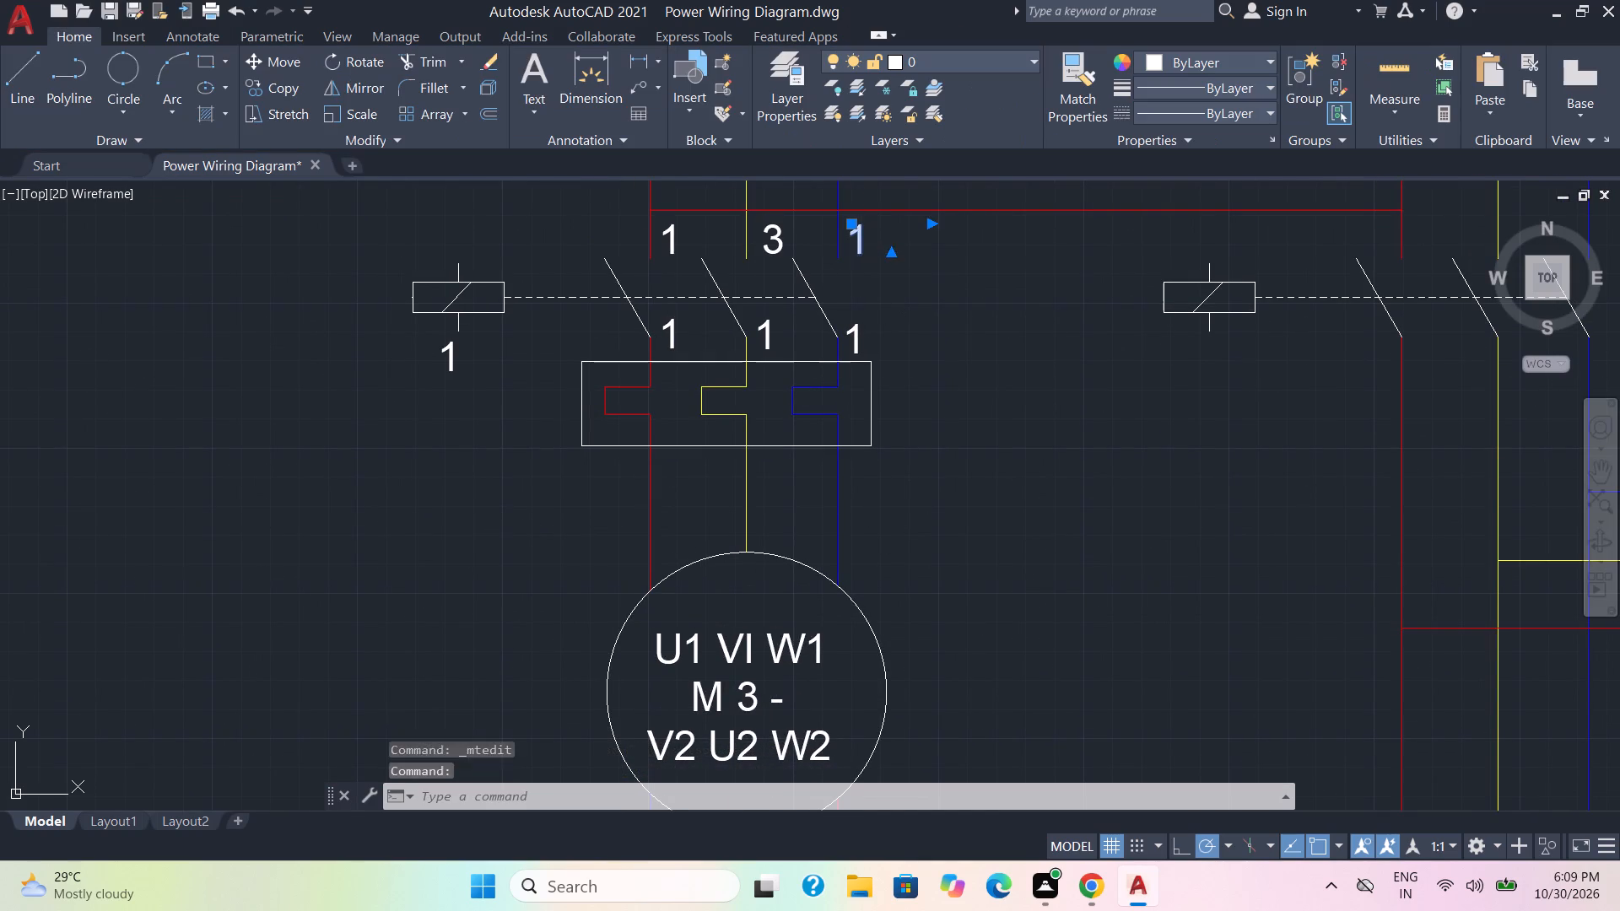
pyautogui.moveTo(867, 246); pyautogui.dragTo(836, 249)
pyautogui.press('5')
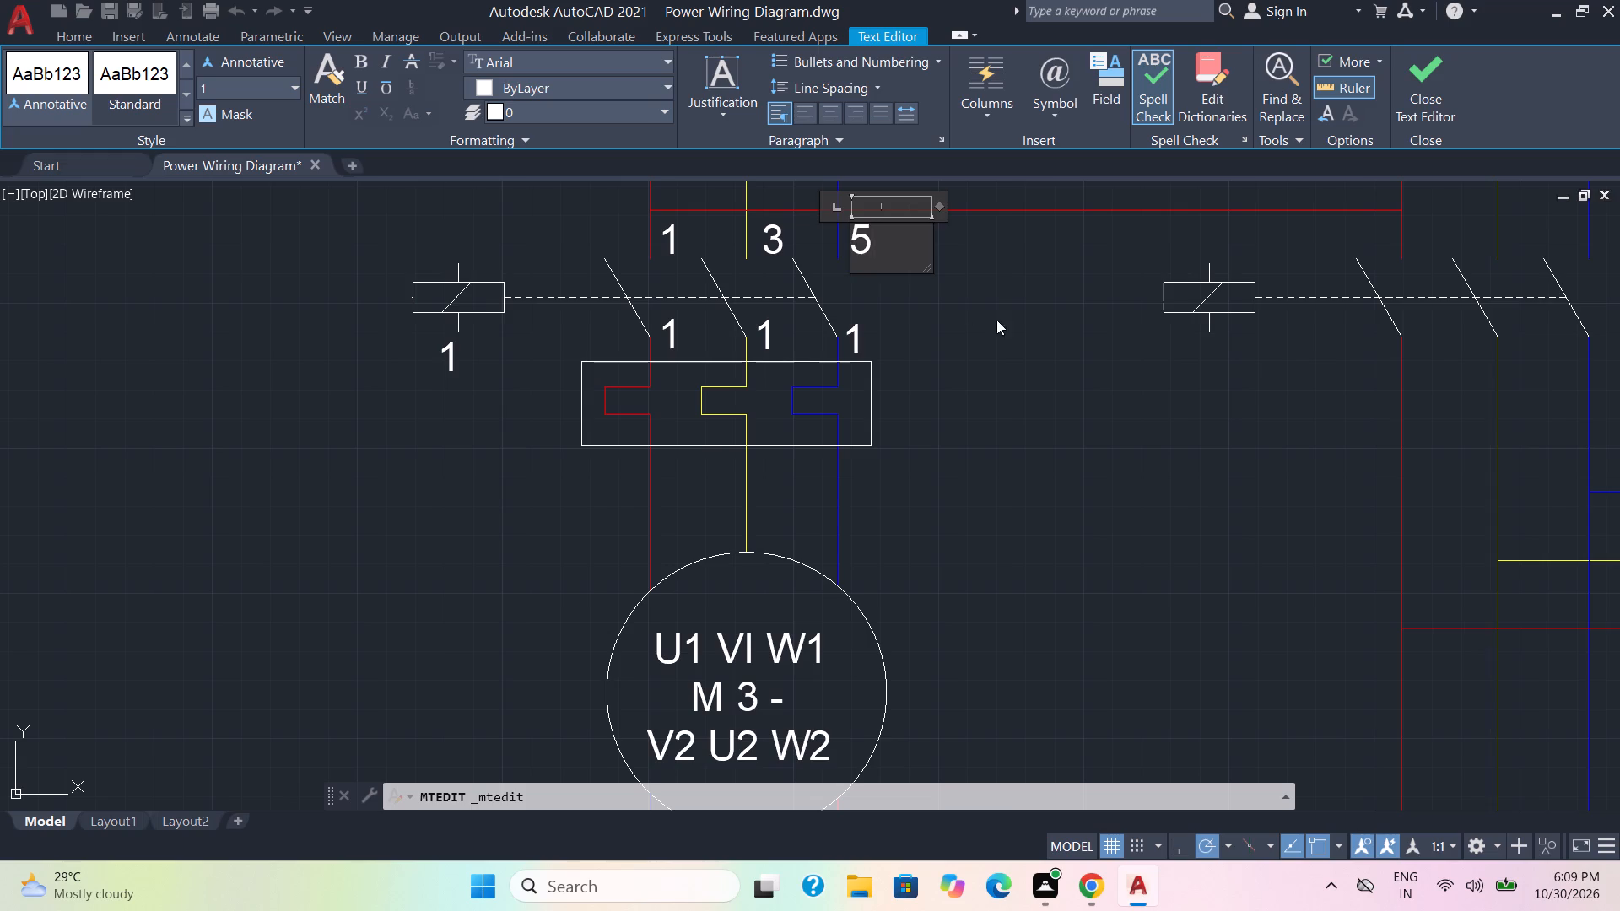
pyautogui.click(996, 320)
# Change the first contactor's lower terminal labels to 6 on the blue pole, 4 on the yellow and 2 on the red.
pyautogui.doubleClick(855, 342)
pyautogui.moveTo(868, 340); pyautogui.dragTo(806, 337)
pyautogui.press('6')
pyautogui.click(926, 407)
pyautogui.doubleClick(773, 345)
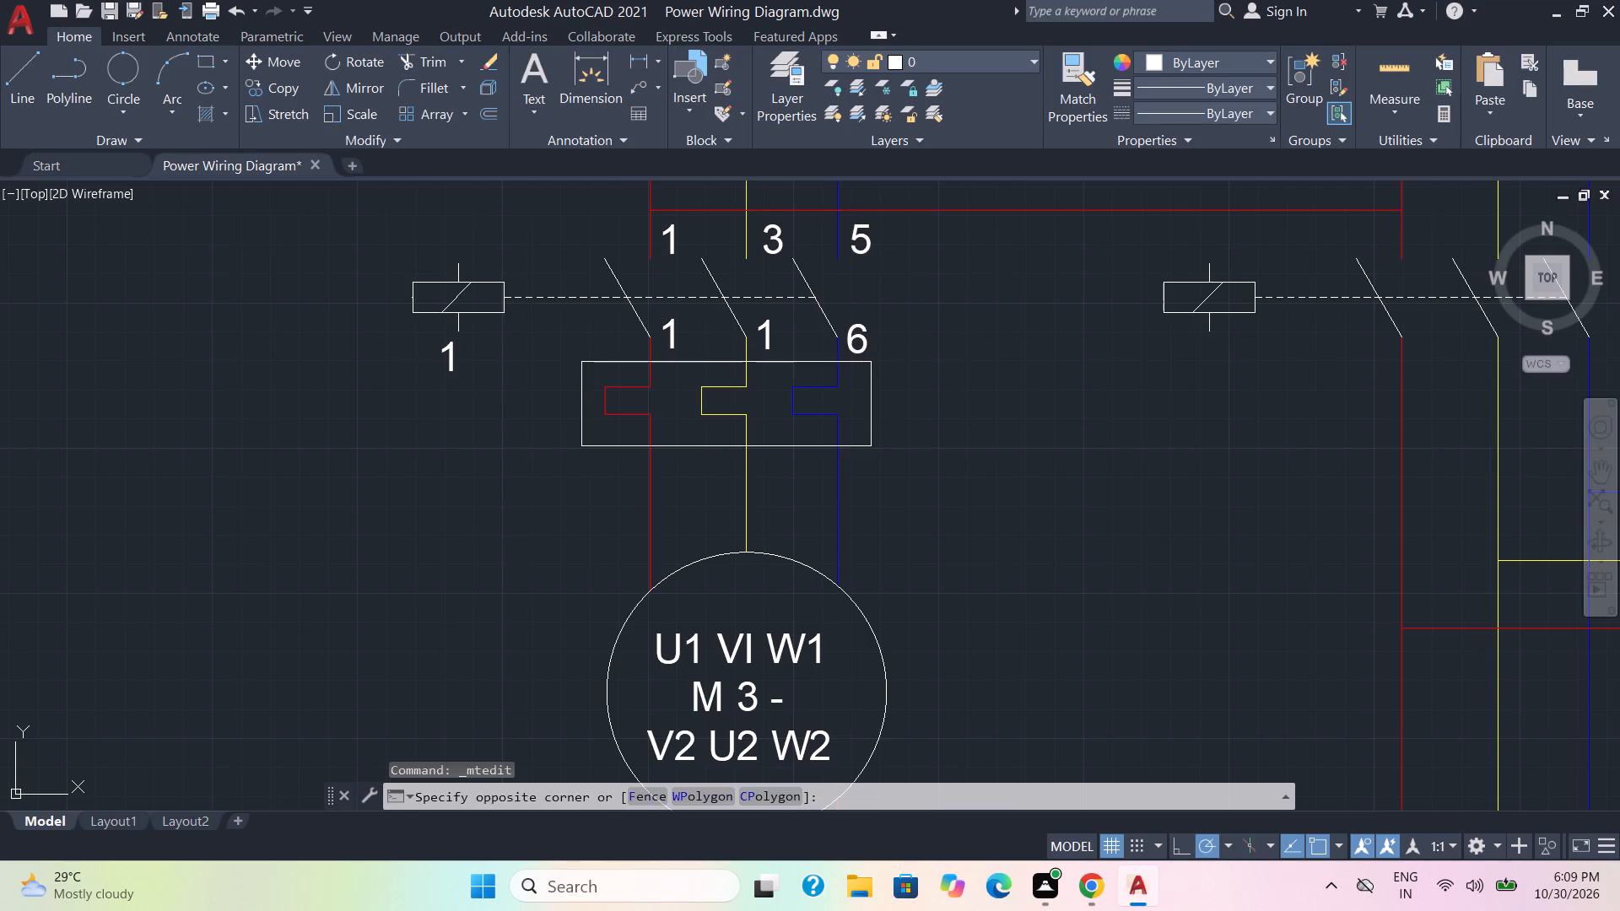
pyautogui.doubleClick(764, 321)
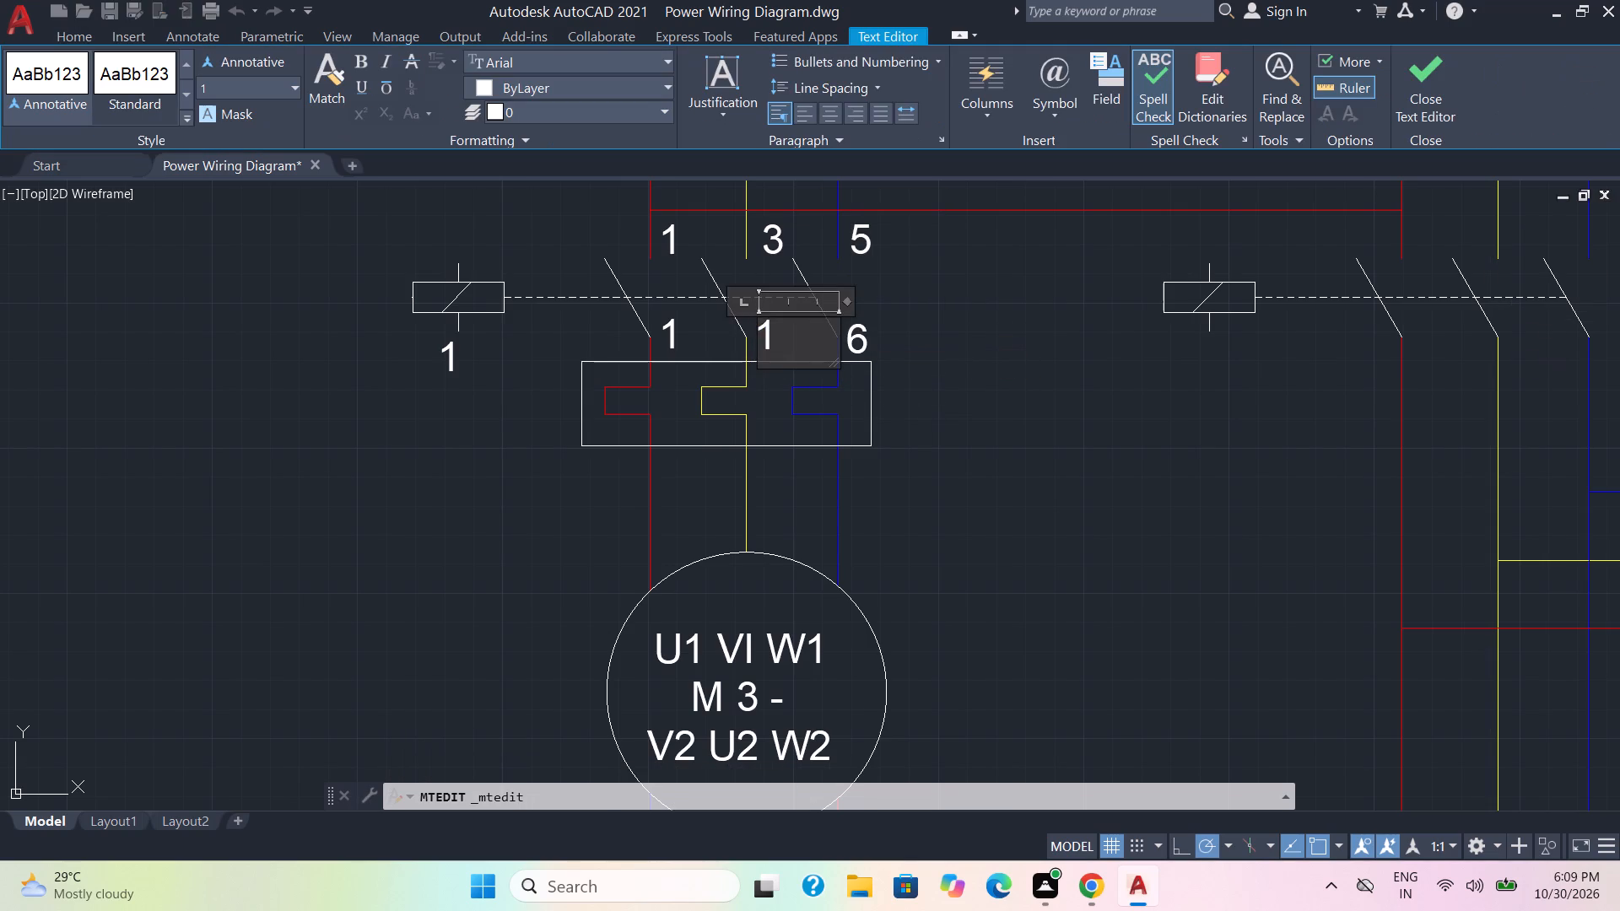
pyautogui.moveTo(779, 336); pyautogui.dragTo(744, 343)
pyautogui.press('4')
pyautogui.click(666, 345)
pyautogui.doubleClick(675, 341)
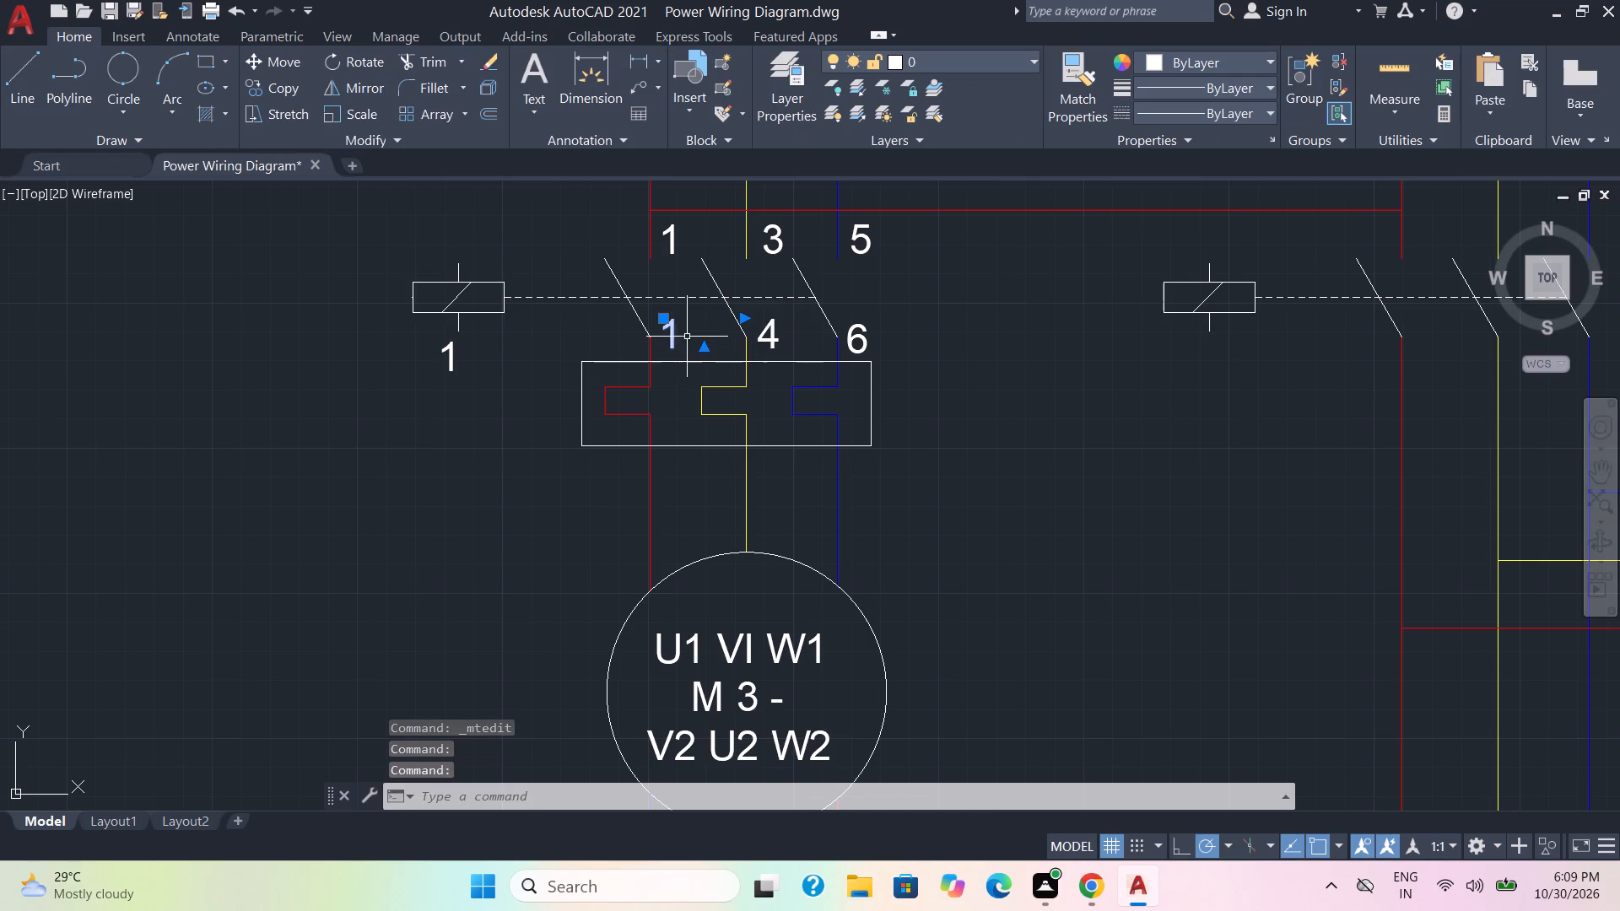
pyautogui.doubleClick(673, 336)
pyautogui.moveTo(682, 336); pyautogui.dragTo(652, 336)
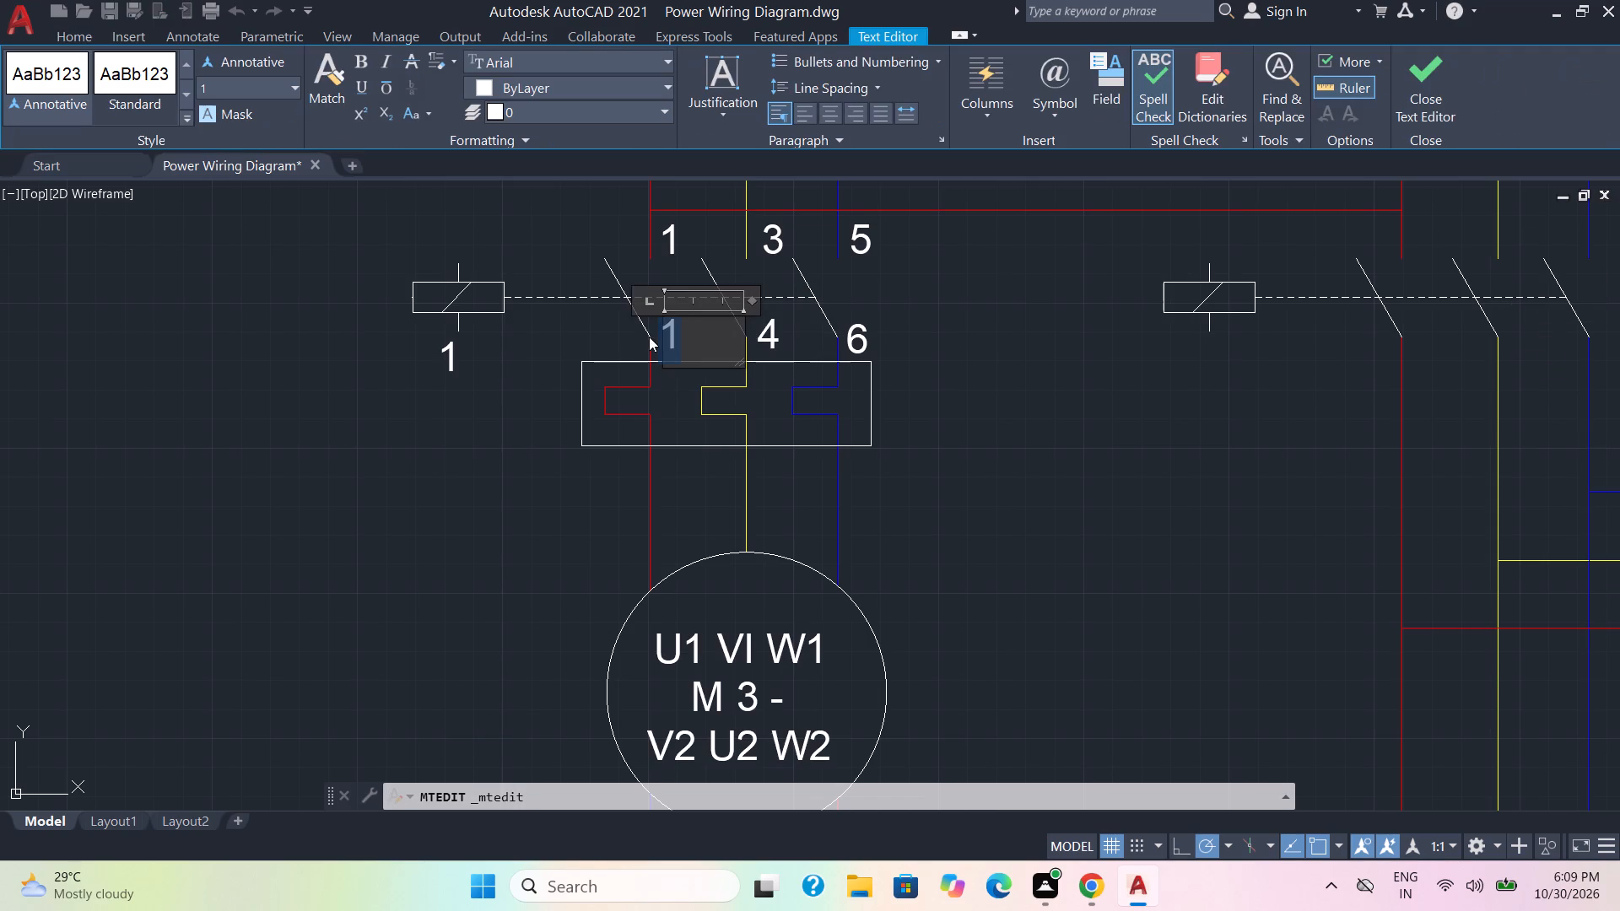
pyautogui.press('2')
pyautogui.click(445, 351)
# Replace the "1" below the first contactor's coil with the label "KT".
pyautogui.doubleClick(448, 357)
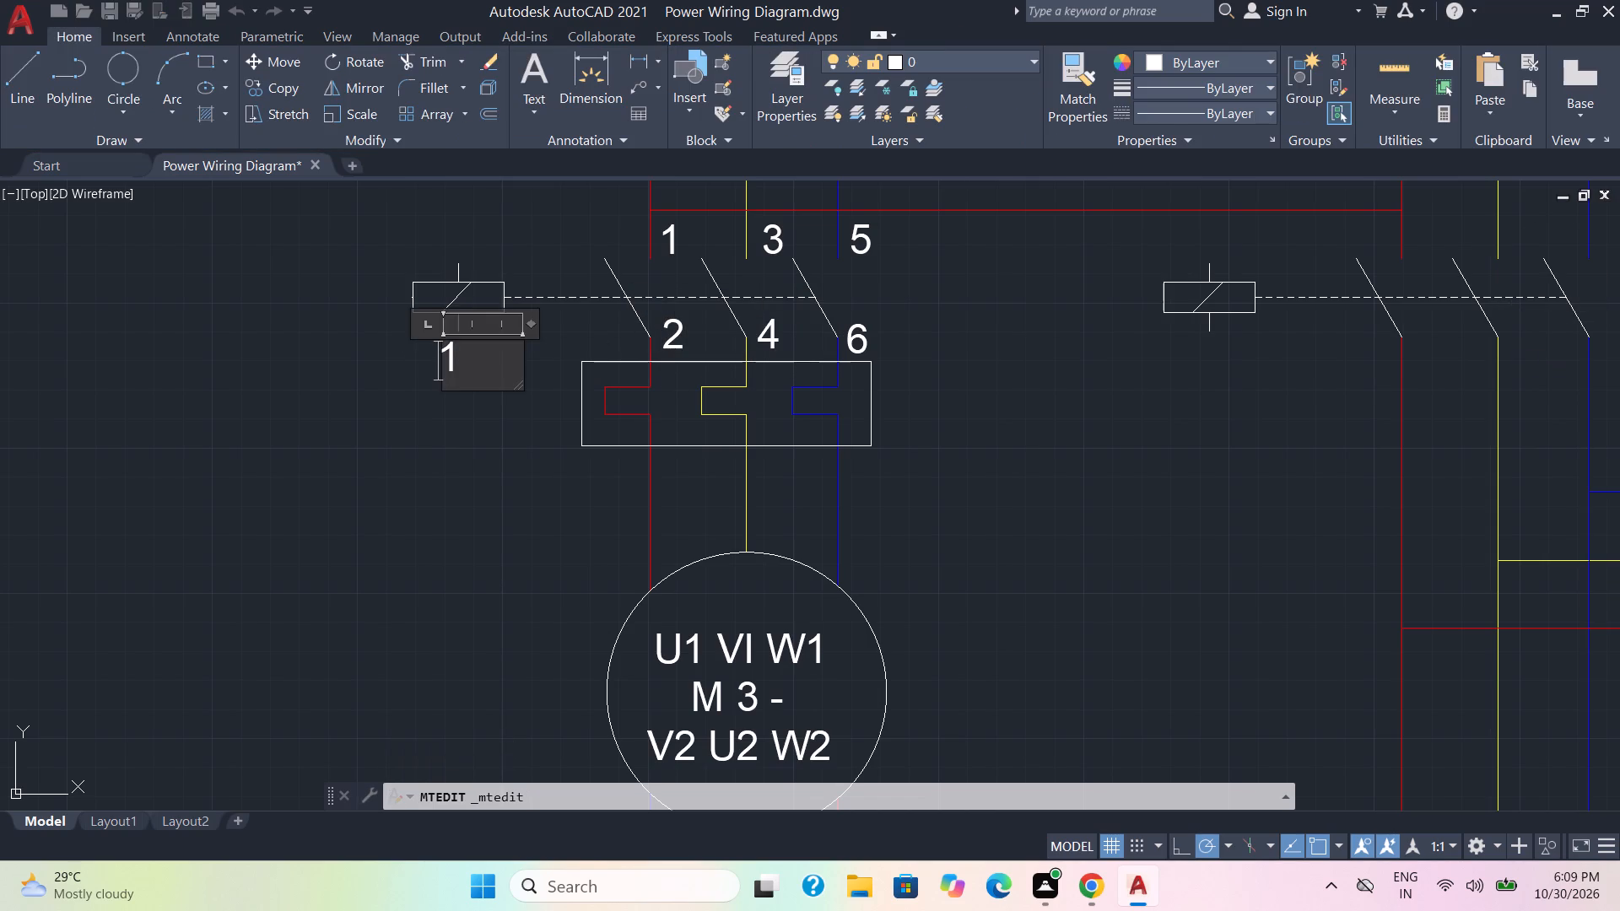
pyautogui.moveTo(472, 359); pyautogui.dragTo(429, 358)
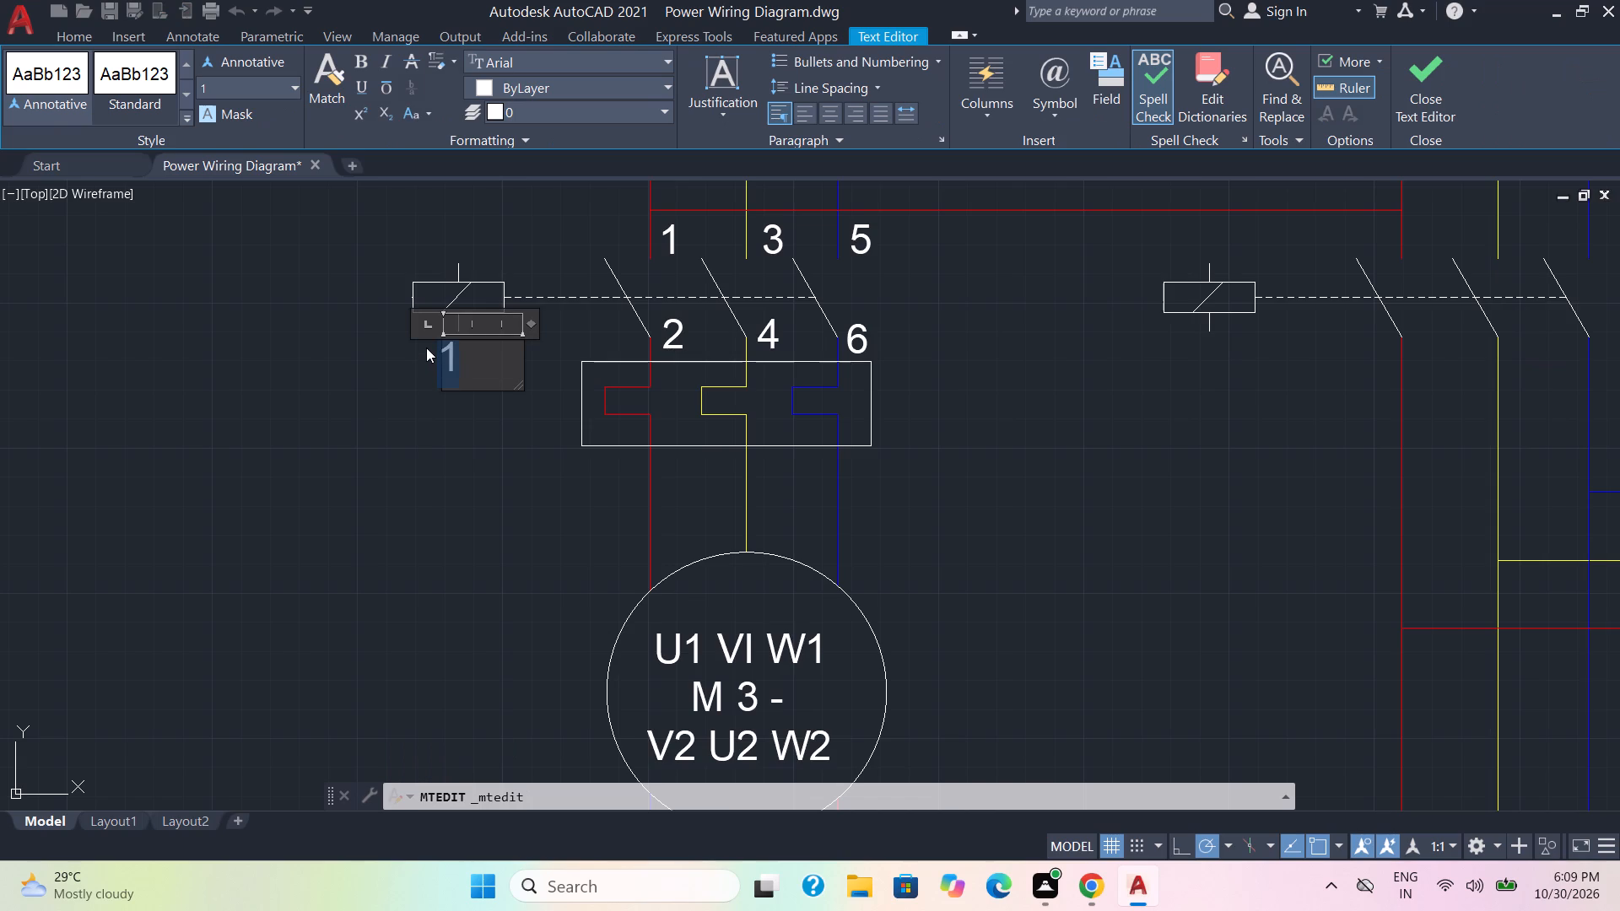
pyautogui.press('k')
pyautogui.press('t')
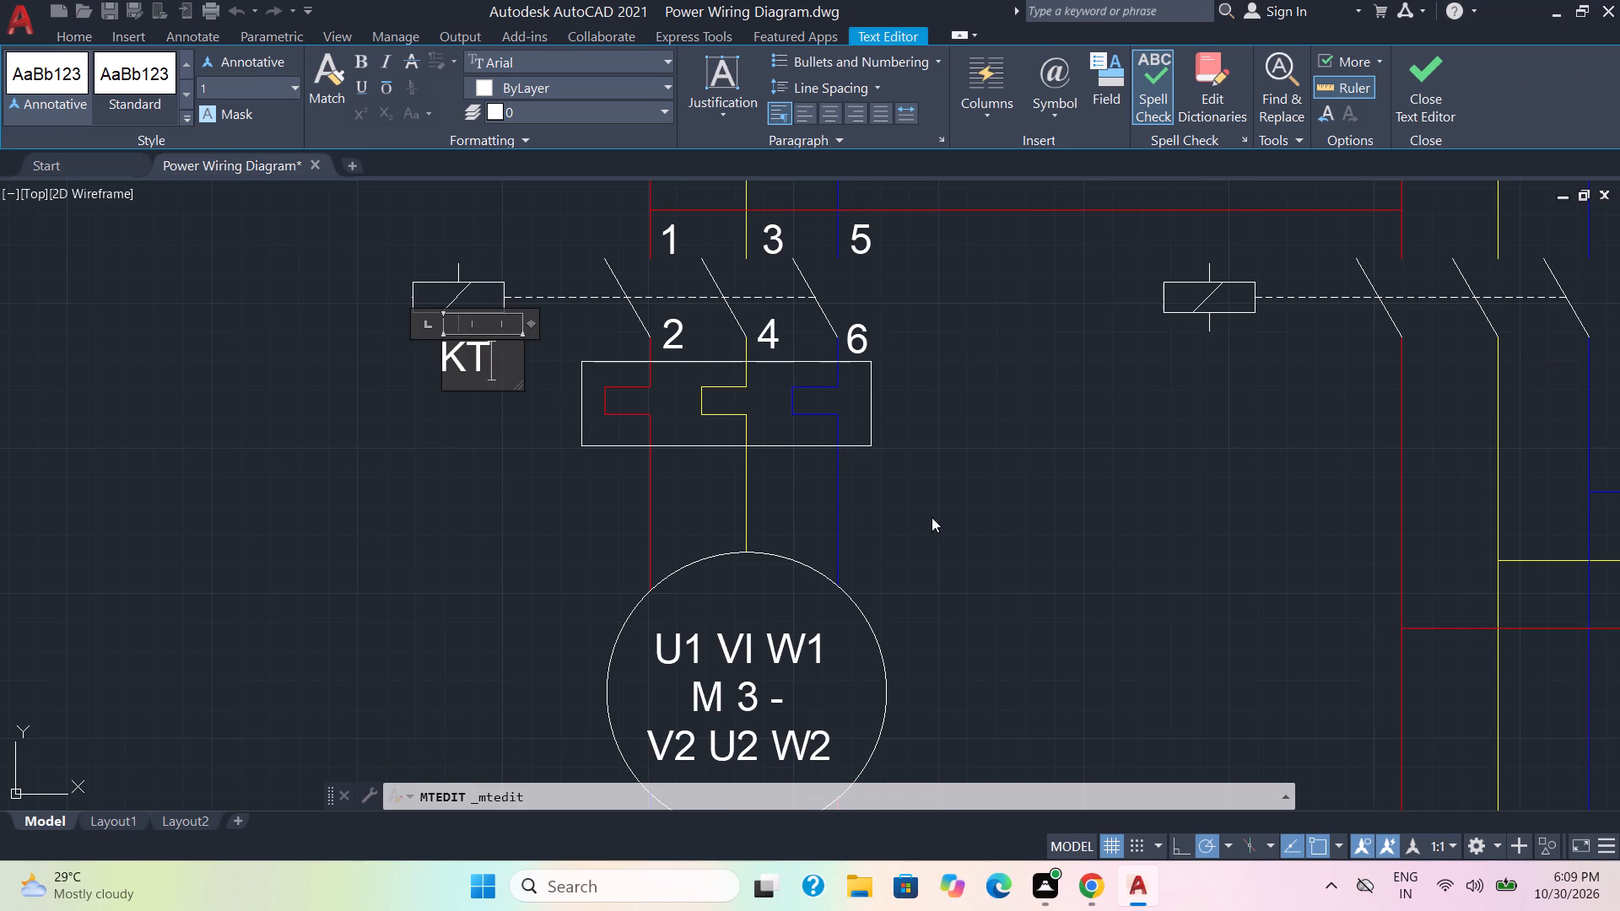
pyautogui.click(942, 517)
# Copy terminal numbers 1 to 6 and the KT label from the first contactor horizontally about 13 mm to the second contactor.
pyautogui.scroll(-2, 943, 517)
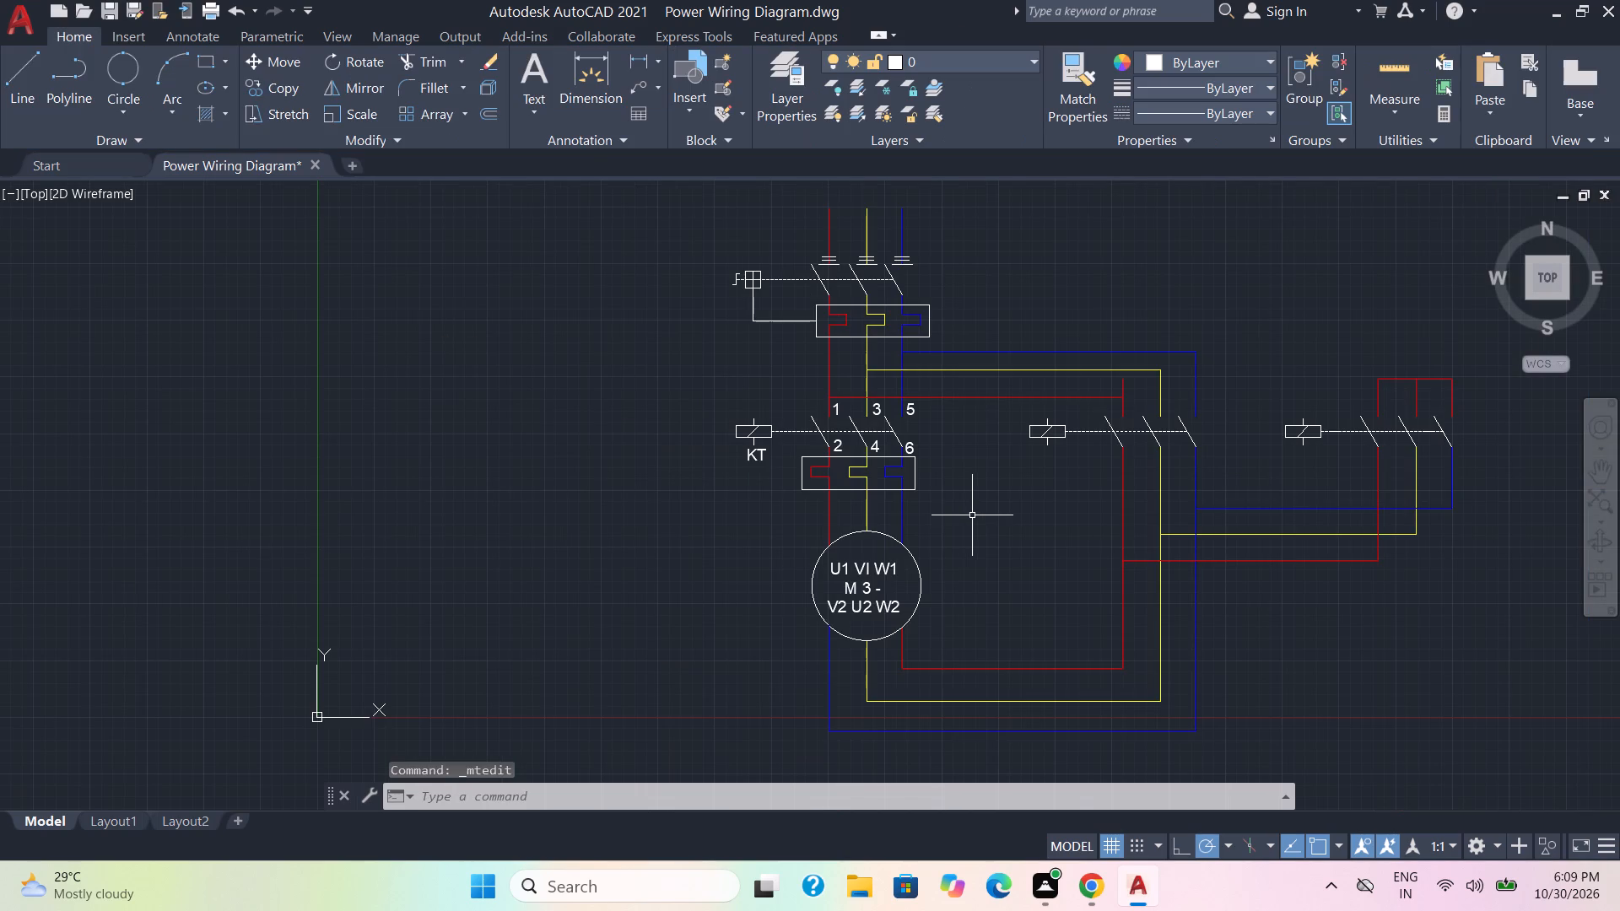
pyautogui.scroll(1, 988, 496)
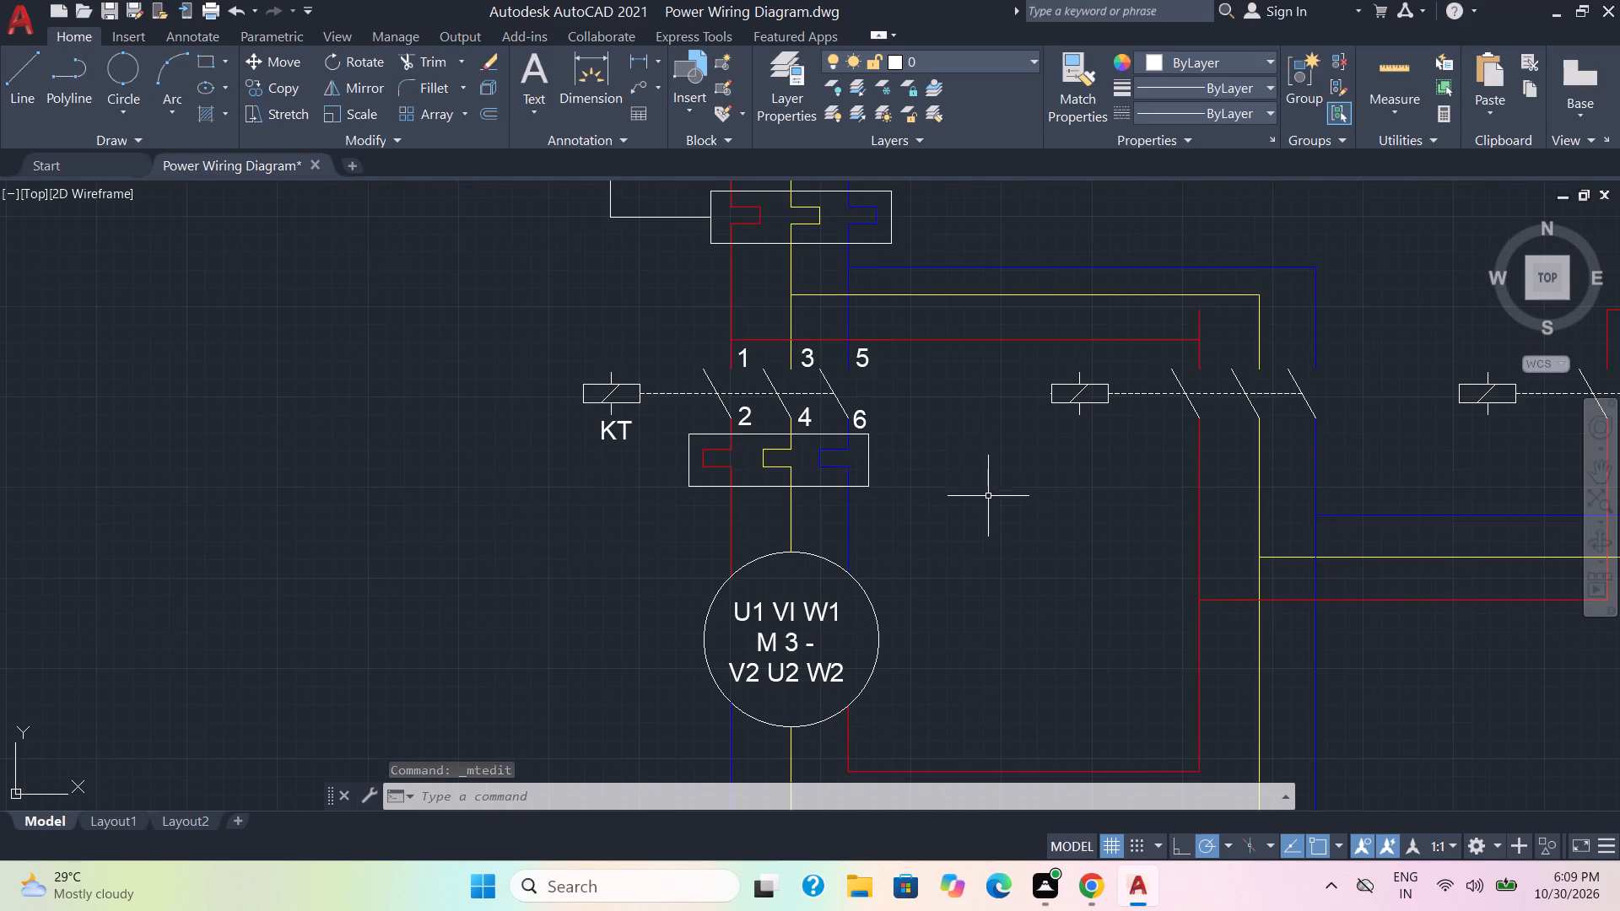
pyautogui.click(863, 427)
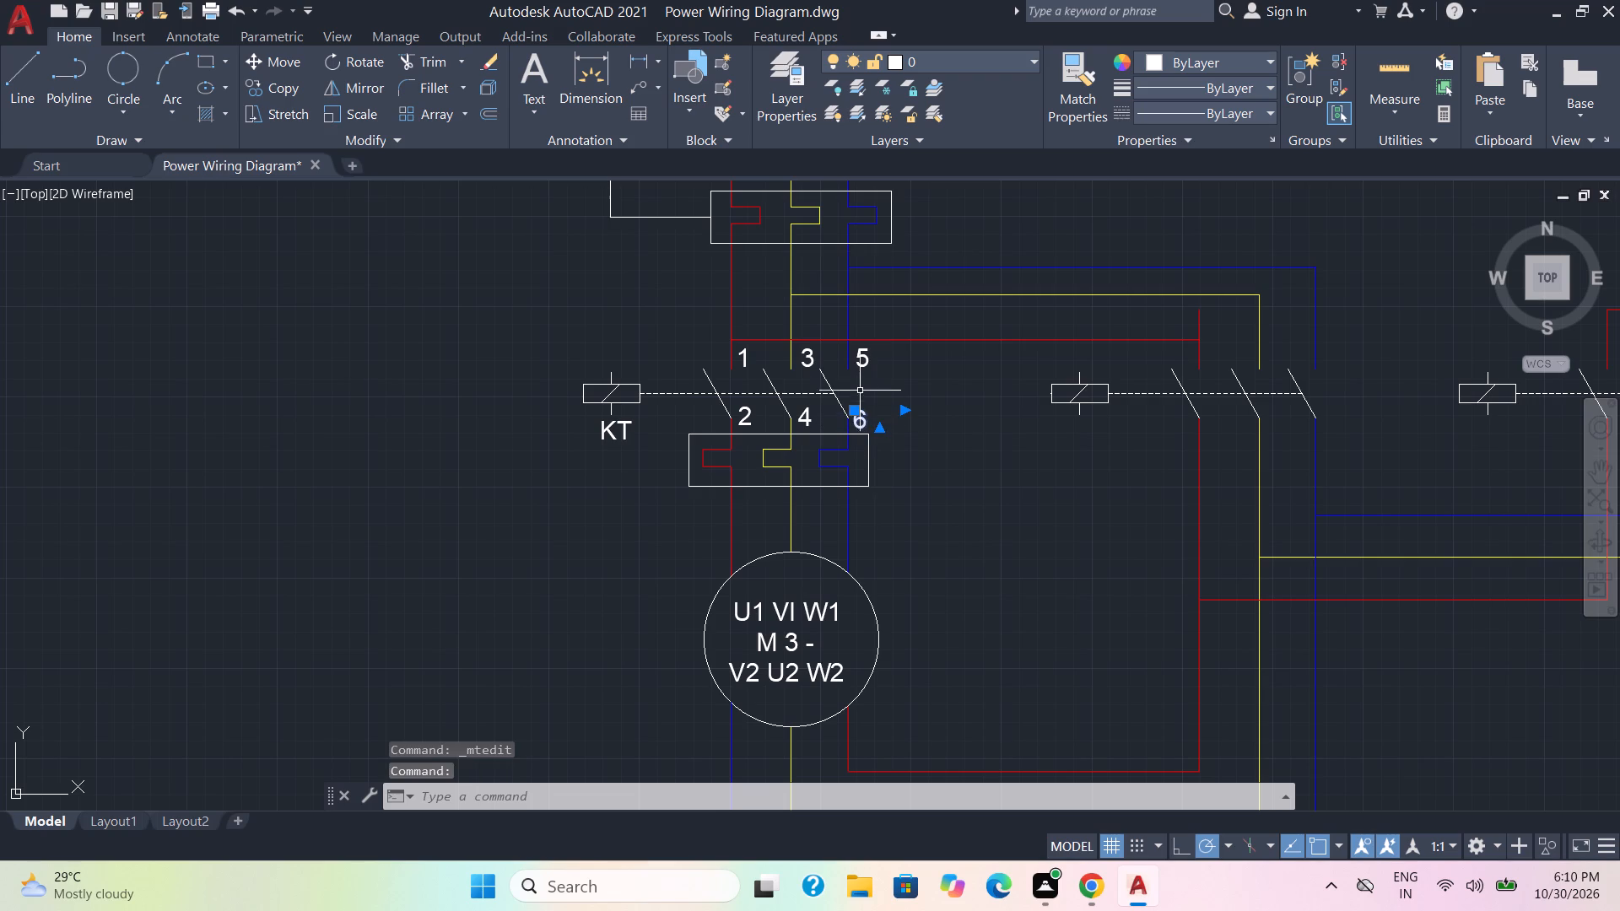
pyautogui.click(864, 359)
pyautogui.click(806, 424)
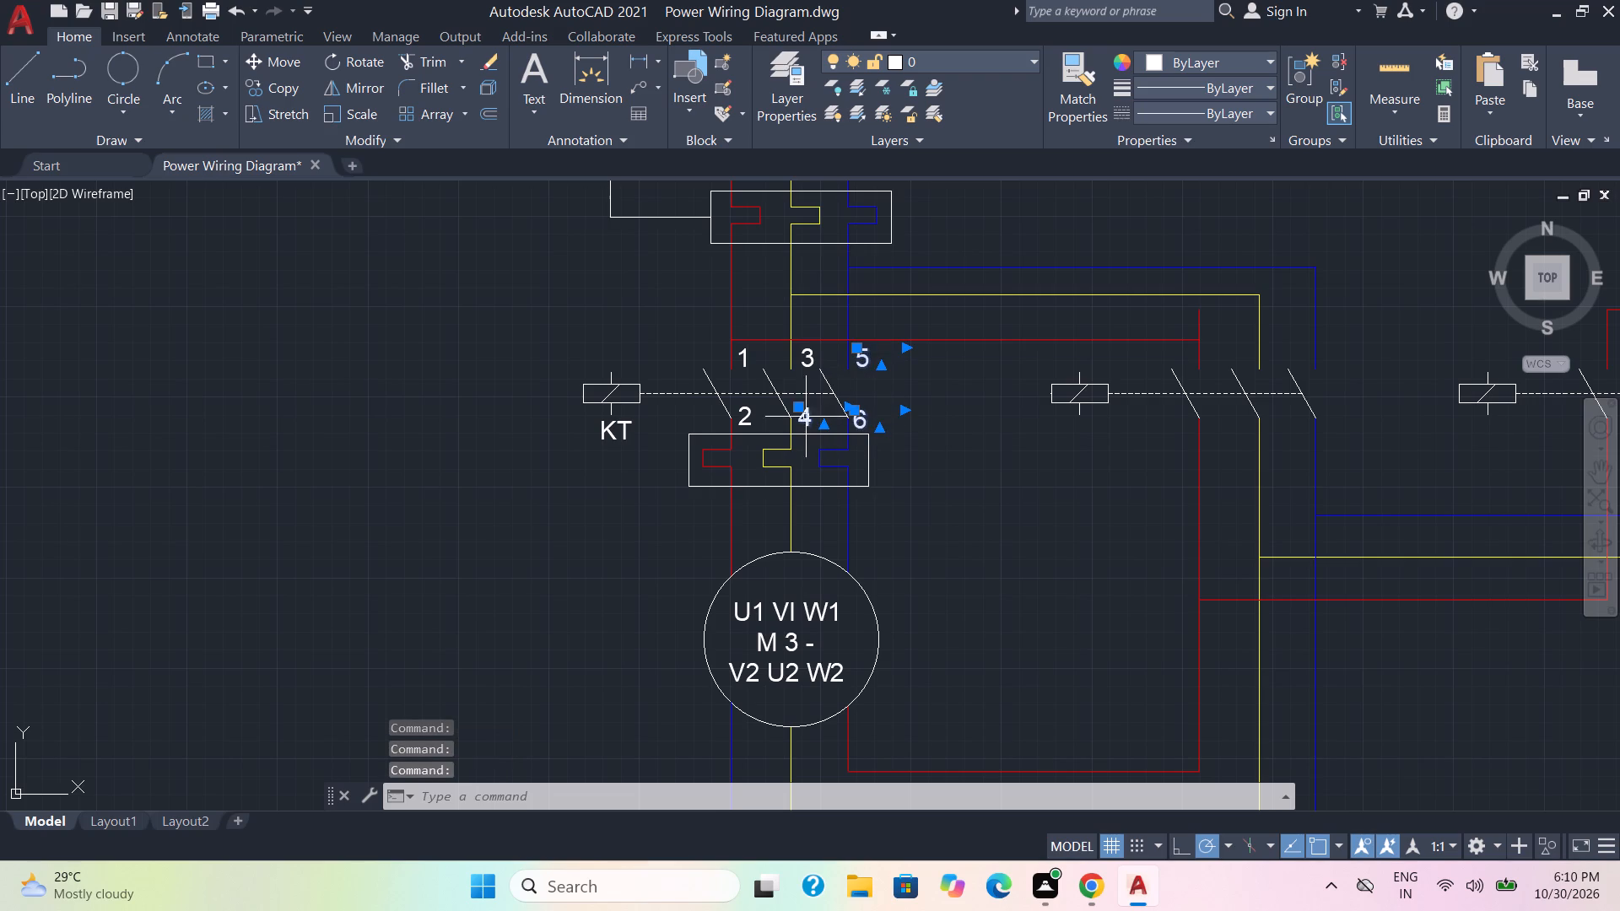
pyautogui.click(807, 360)
pyautogui.click(747, 360)
pyautogui.click(743, 422)
pyautogui.click(615, 438)
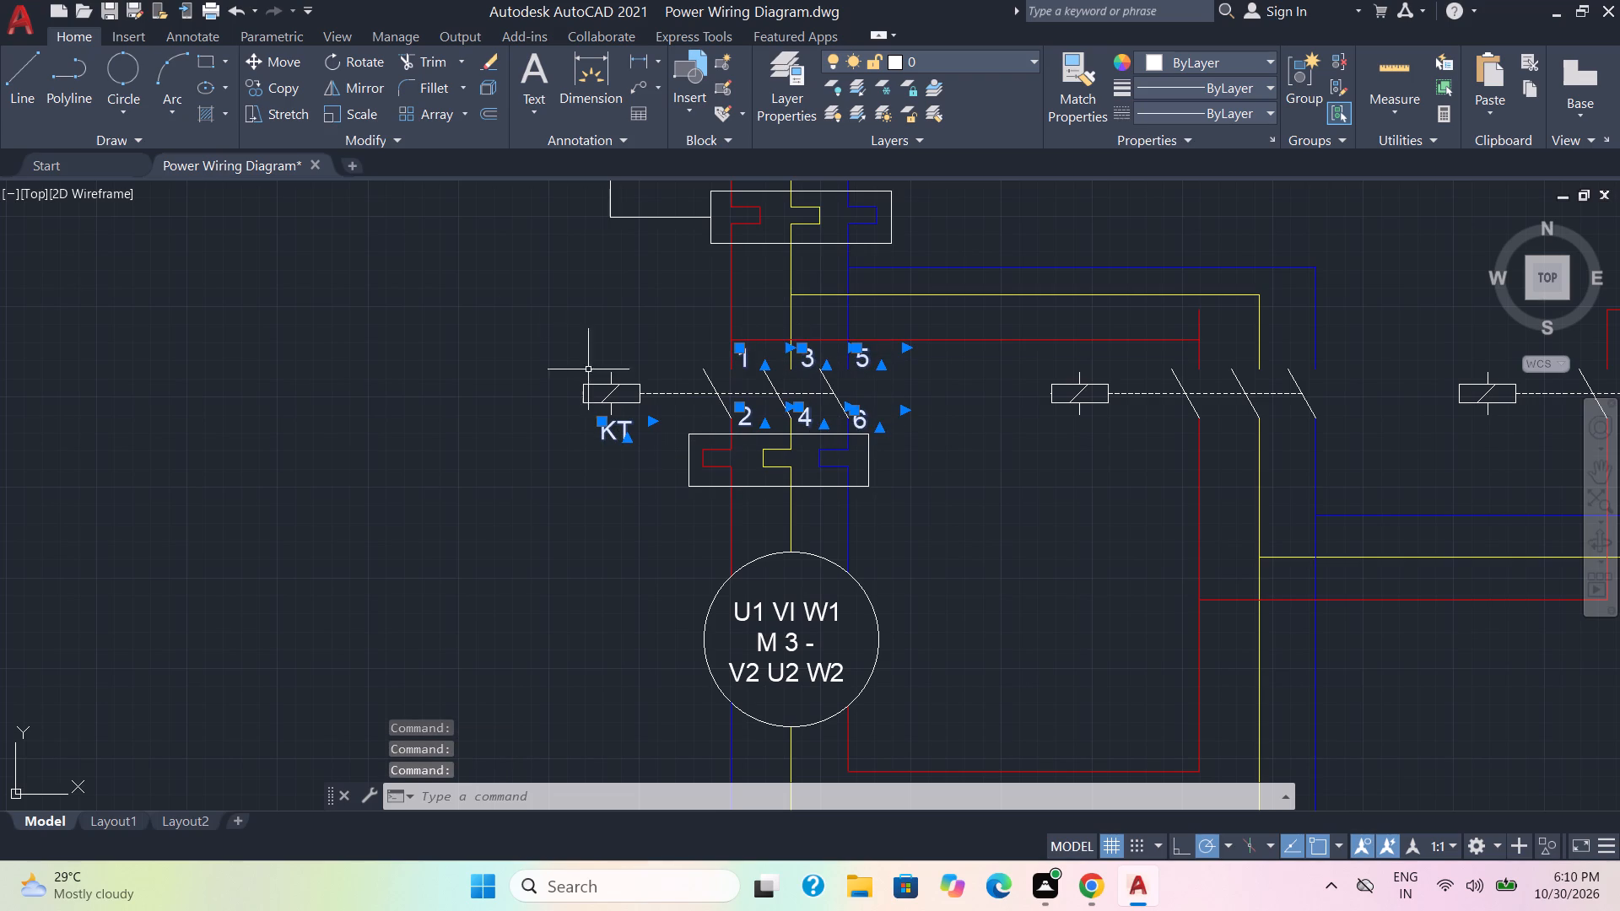
pyautogui.click(270, 86)
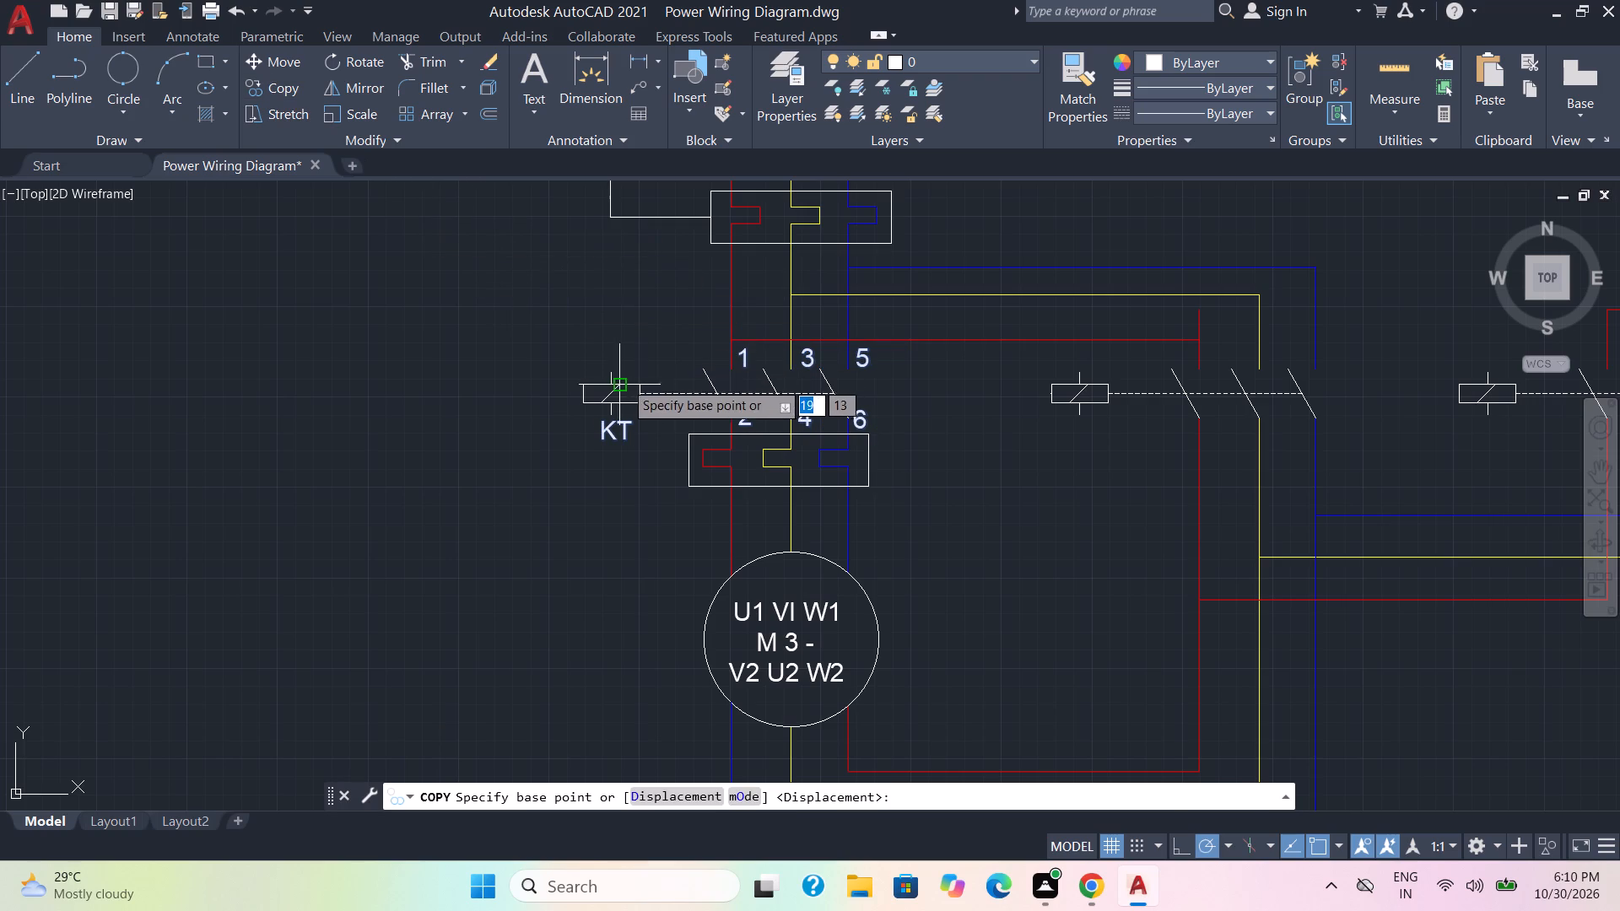
pyautogui.click(613, 433)
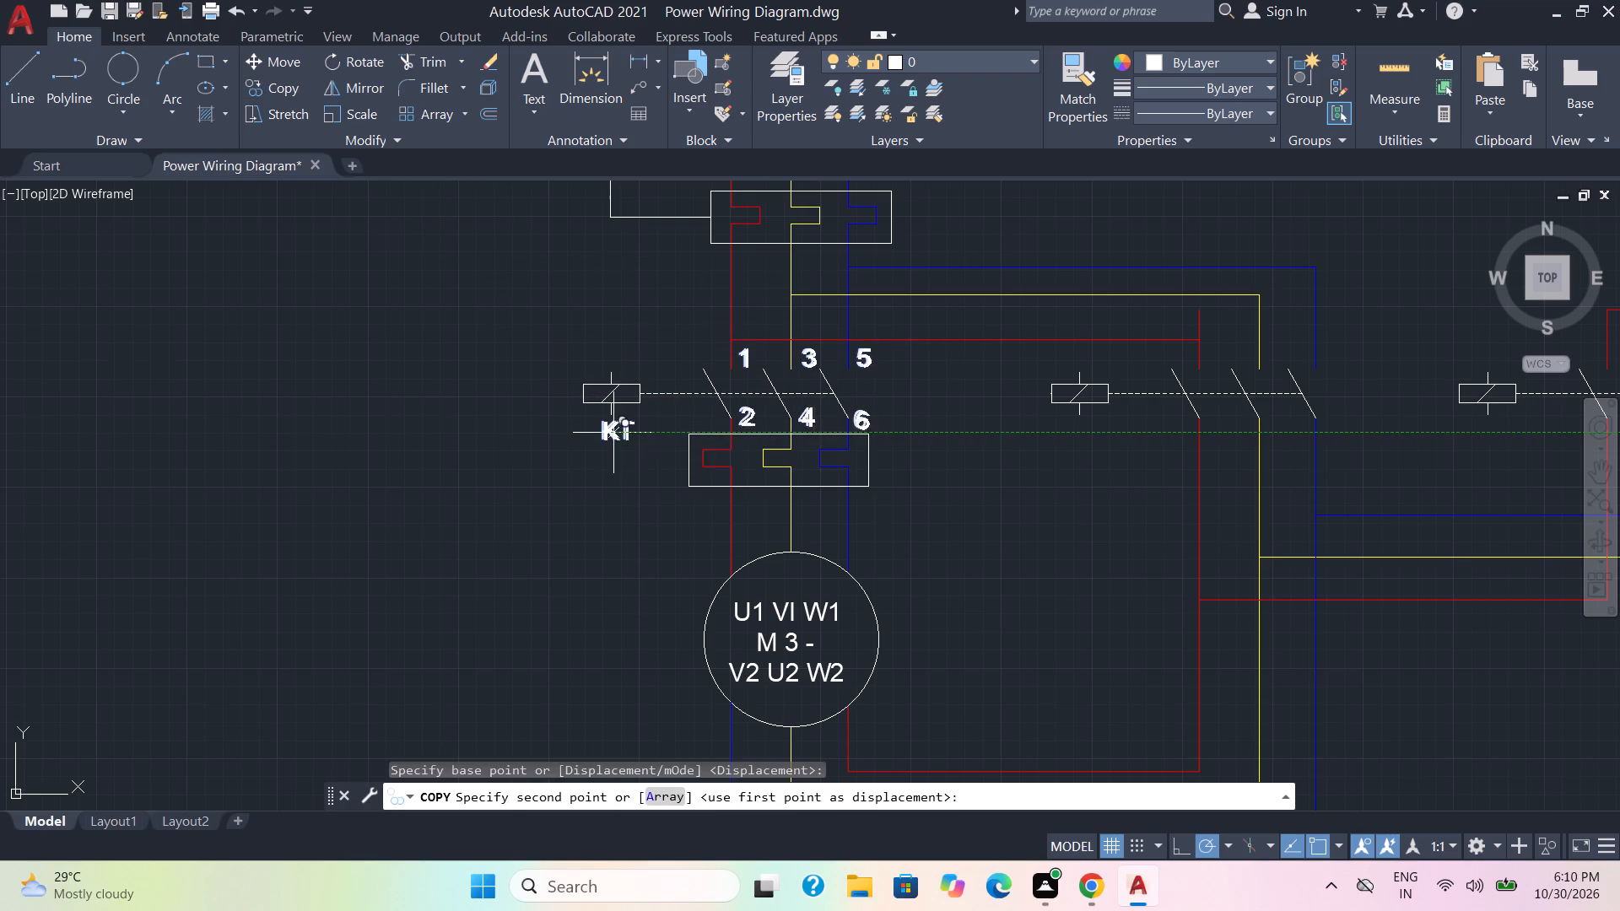
pyautogui.click(1081, 436)
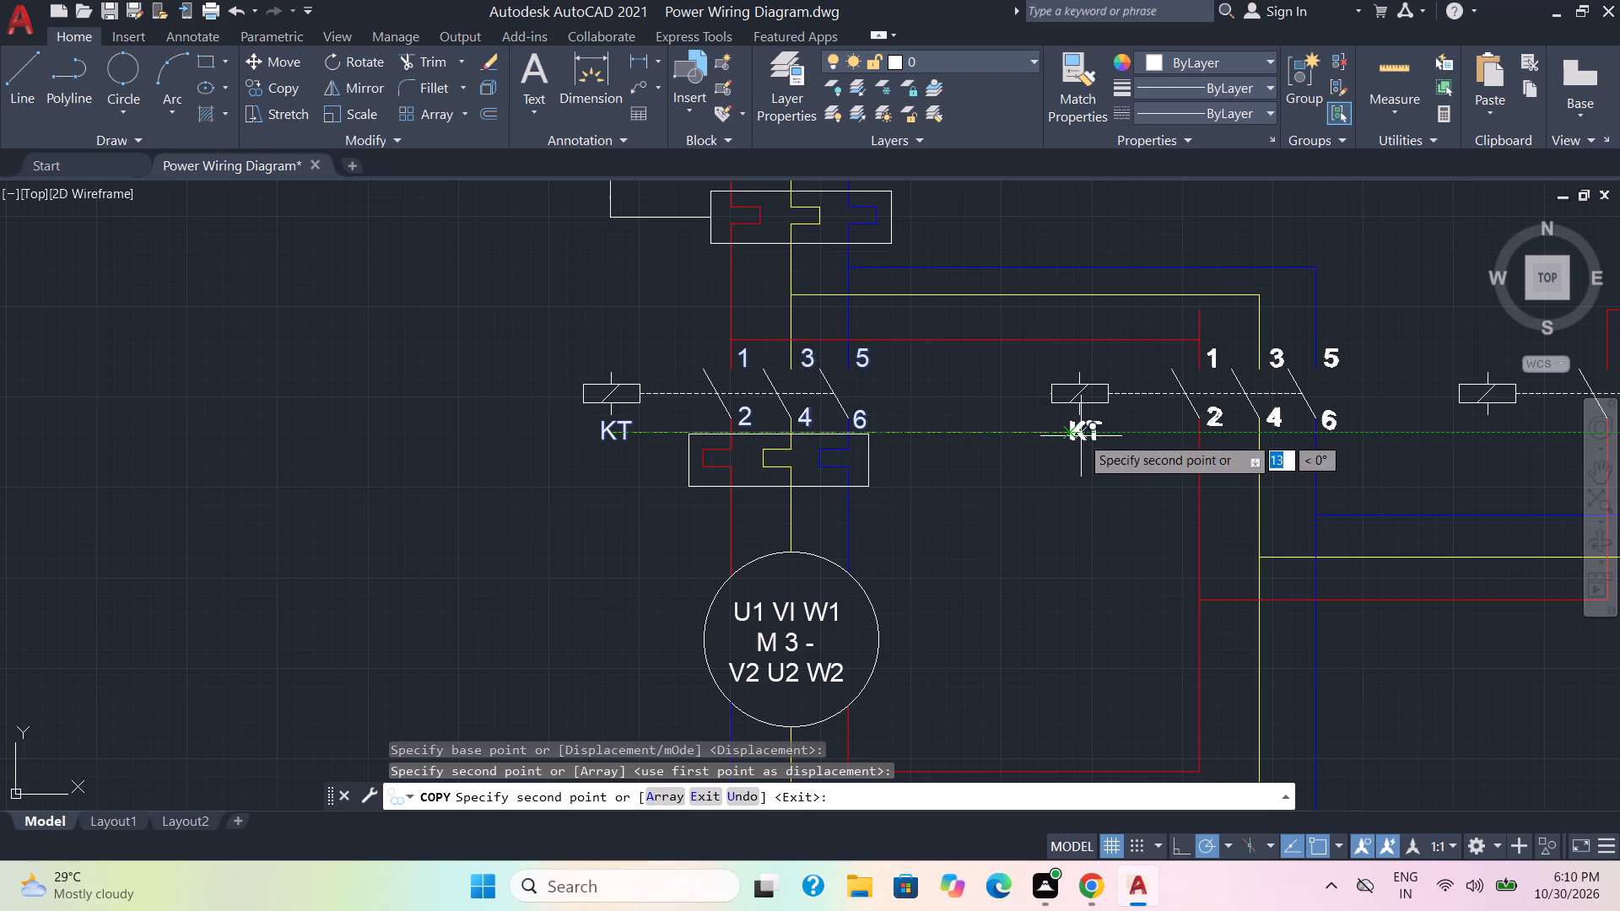
# Place another copy of the terminal numbers and KT label at the third contactor, about 24 mm from the originals.
pyautogui.scroll(-1, 1090, 441)
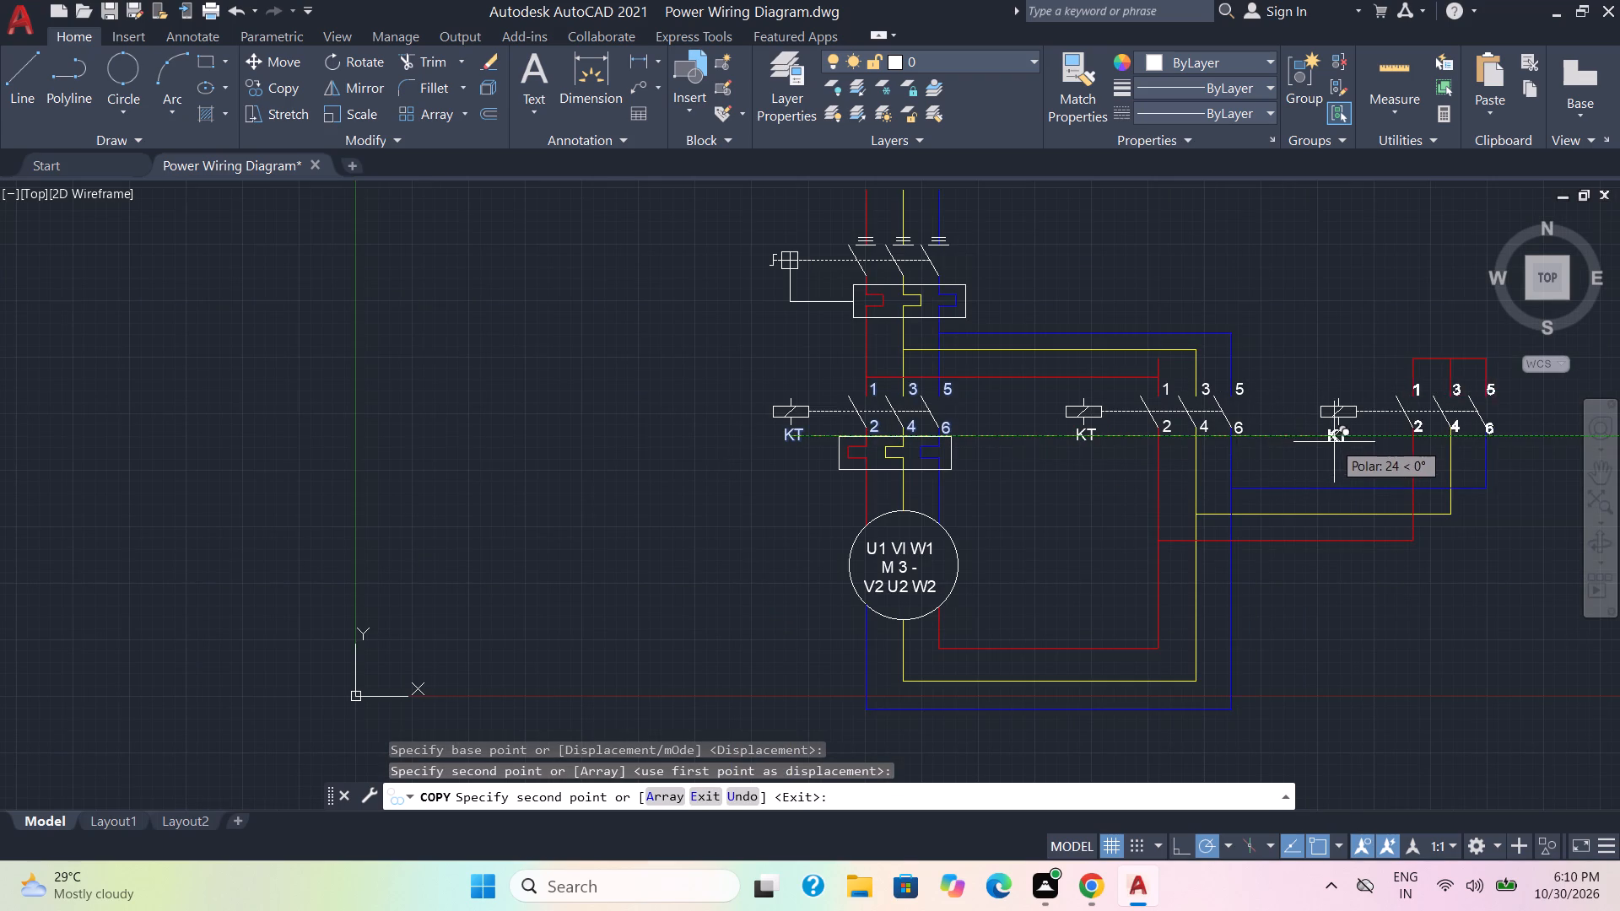
pyautogui.scroll(3, 1339, 442)
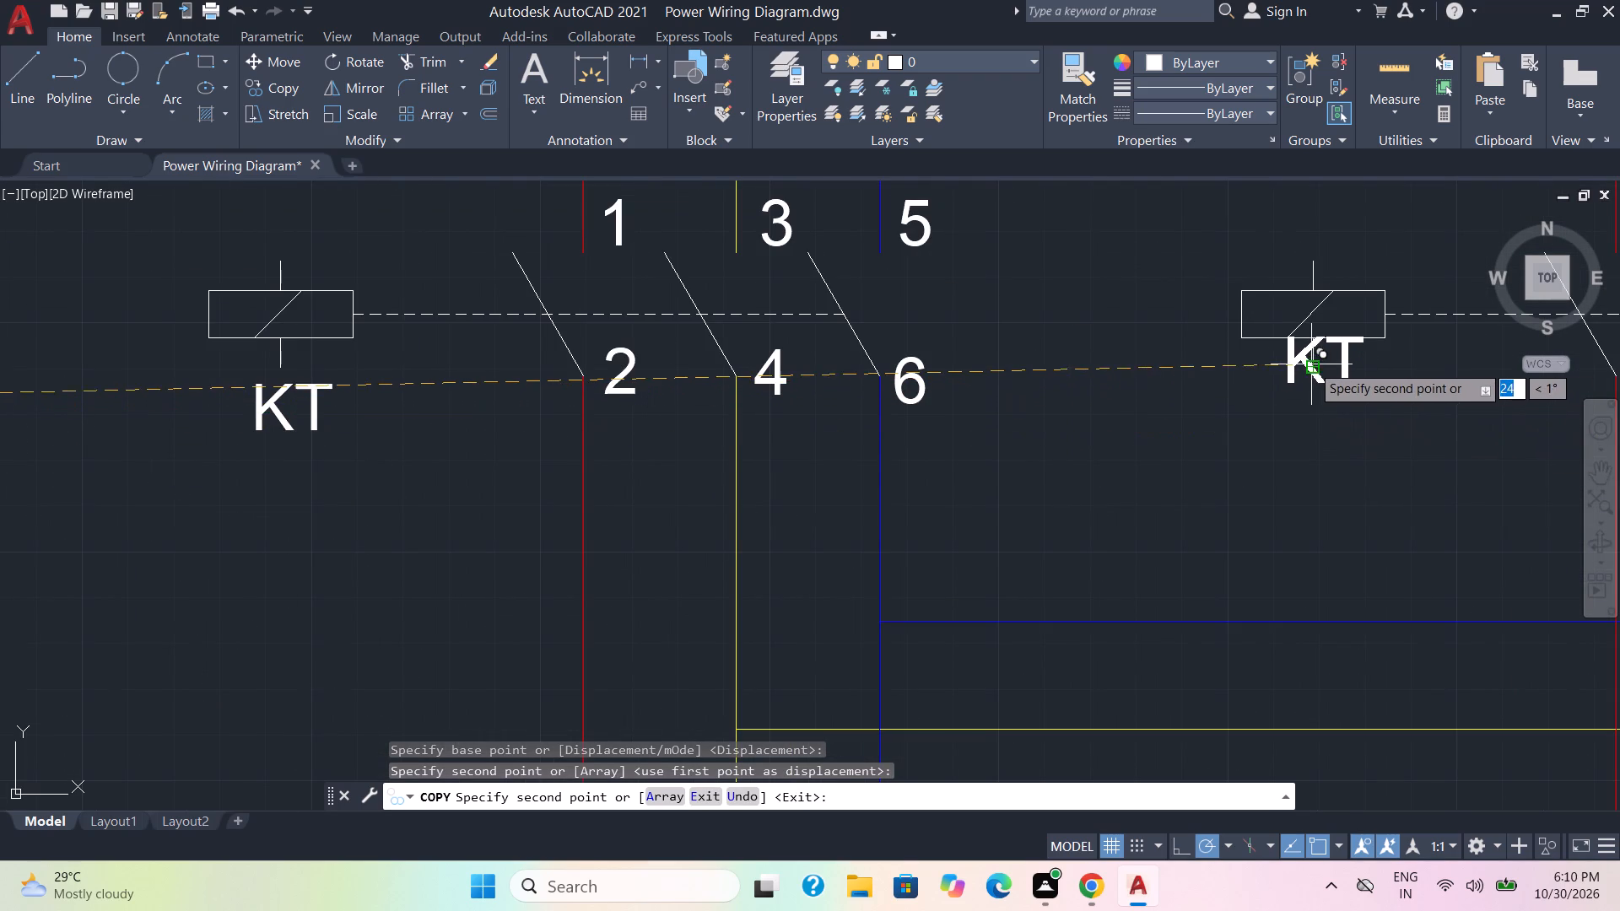
pyautogui.click(1320, 410)
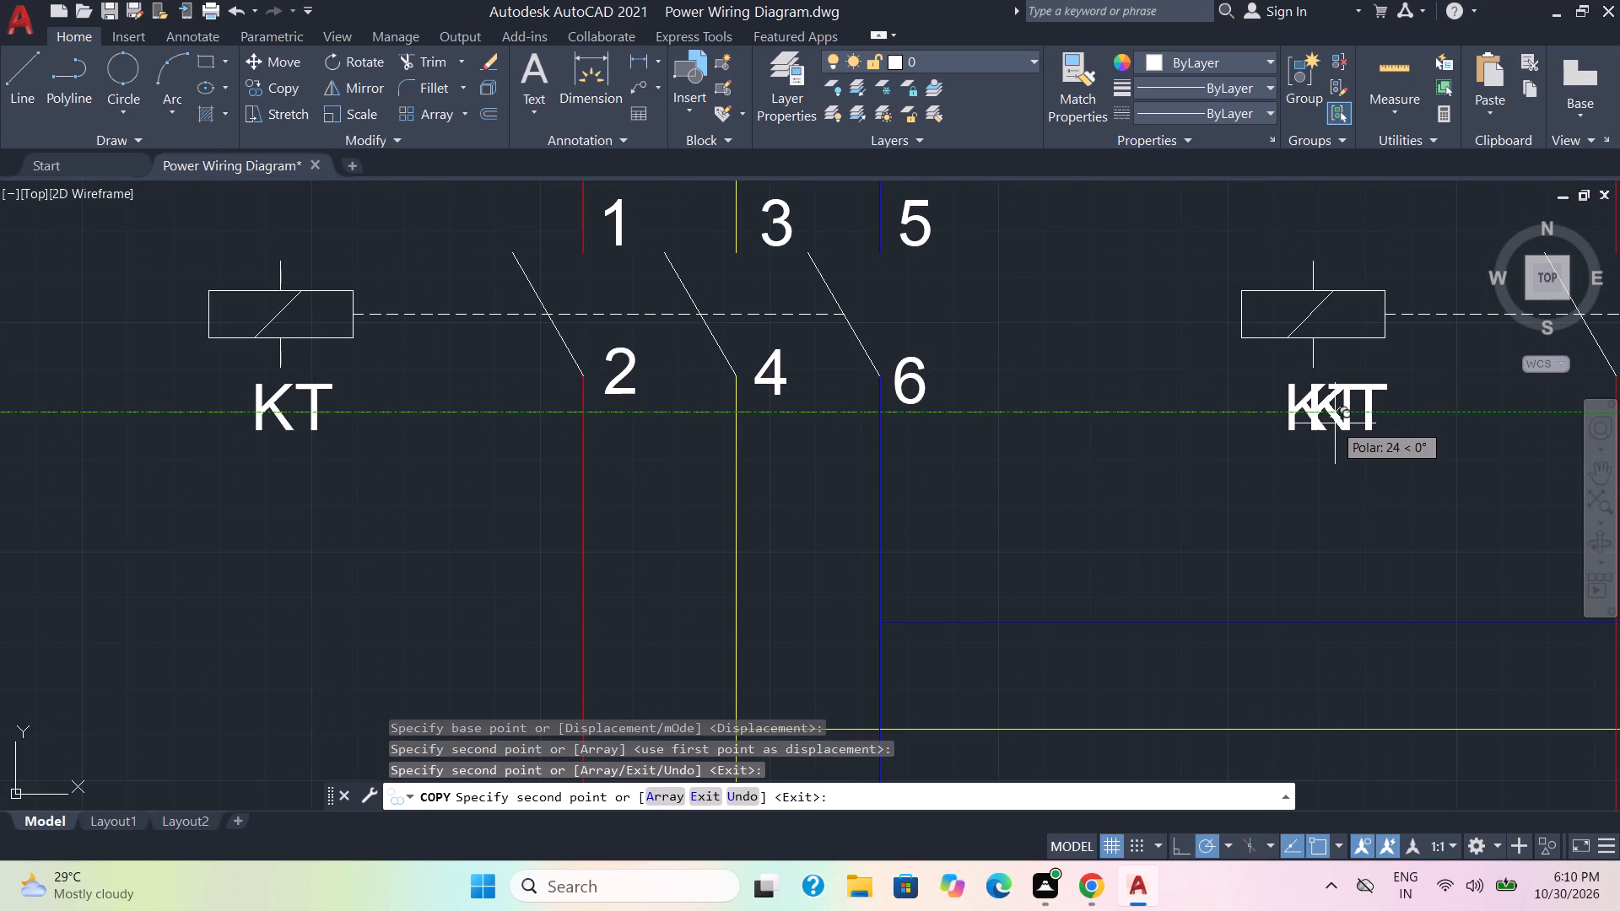
pyautogui.press('Escape')
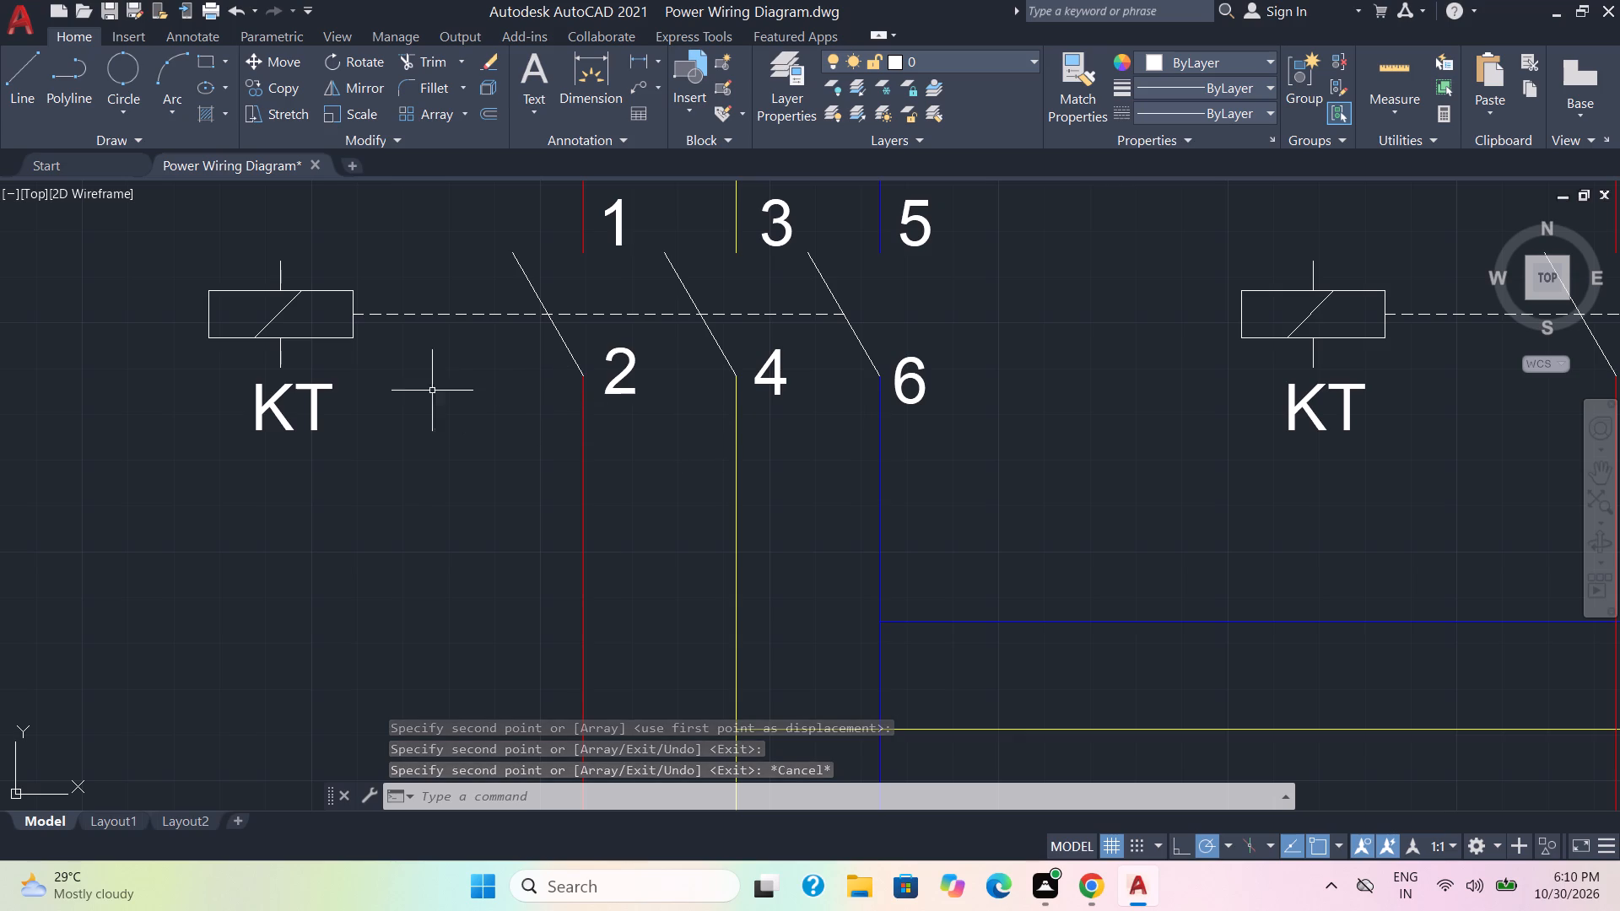
# Change the coil label to KA on the second contactor and to KY on the third contactor.
pyautogui.scroll(-2, 483, 398)
pyautogui.scroll(1, 435, 411)
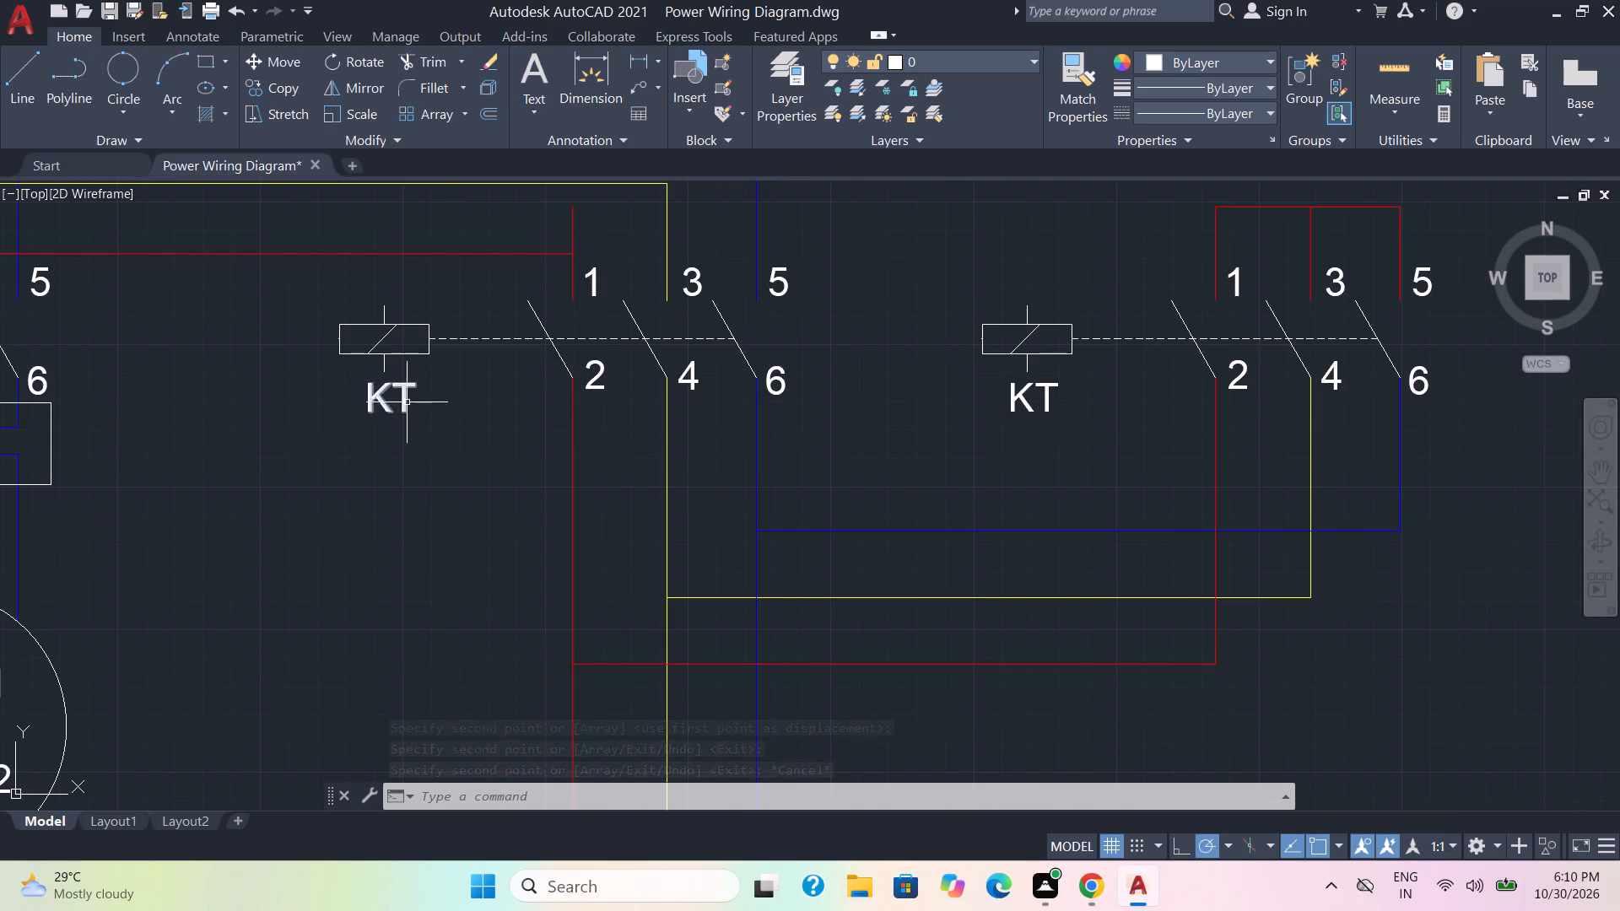
pyautogui.doubleClick(401, 399)
pyautogui.moveTo(413, 396); pyautogui.dragTo(397, 410)
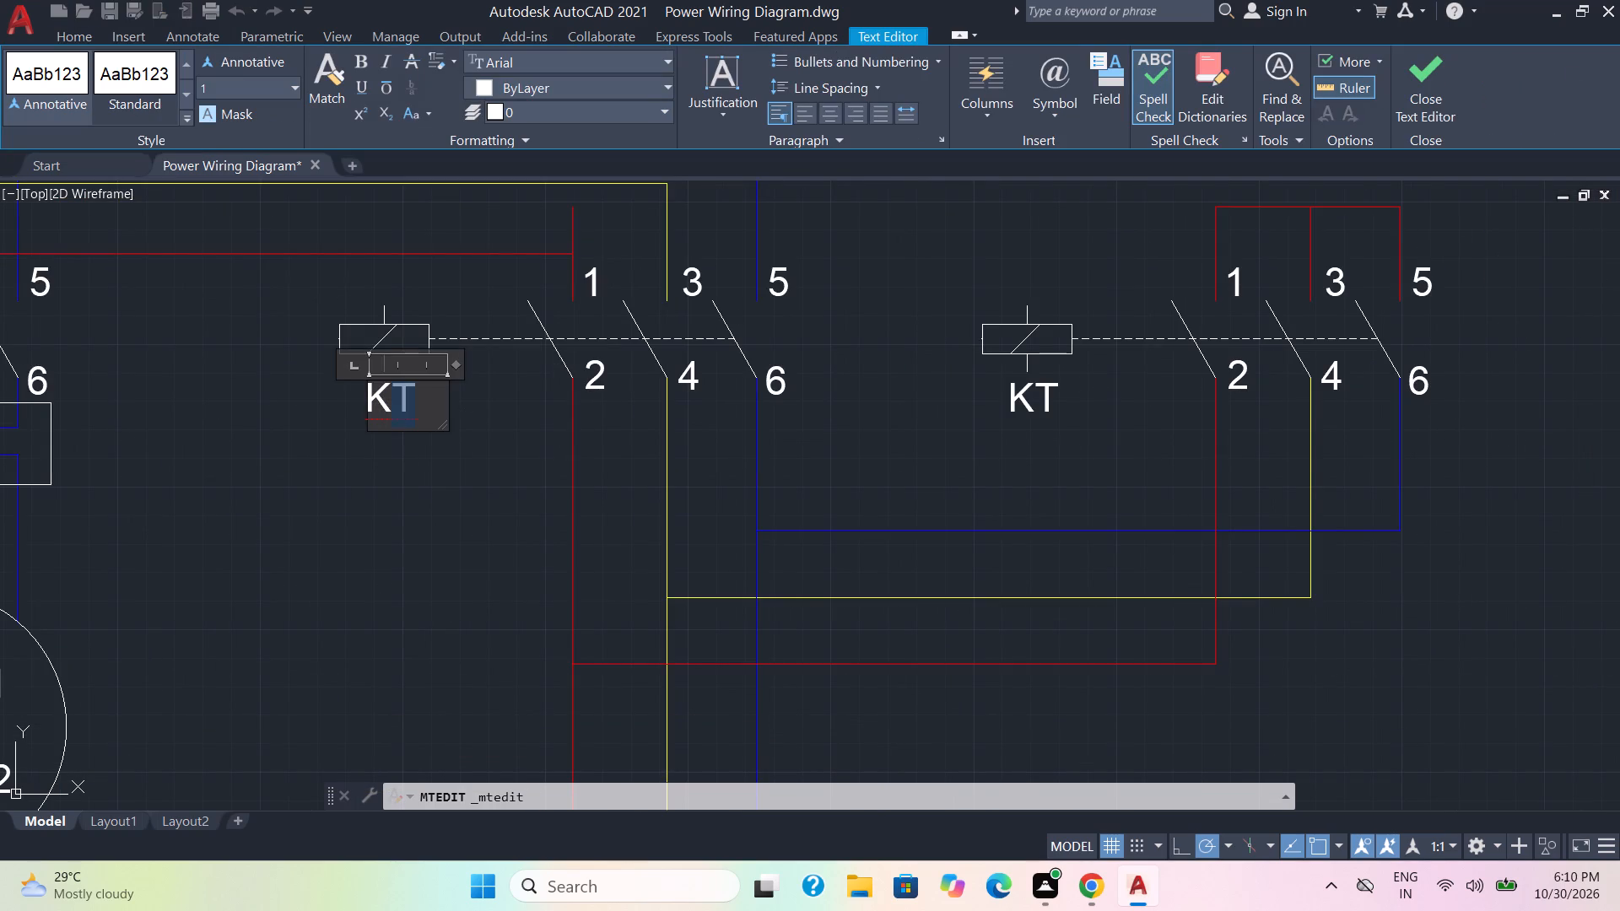
pyautogui.press('a')
pyautogui.click(856, 445)
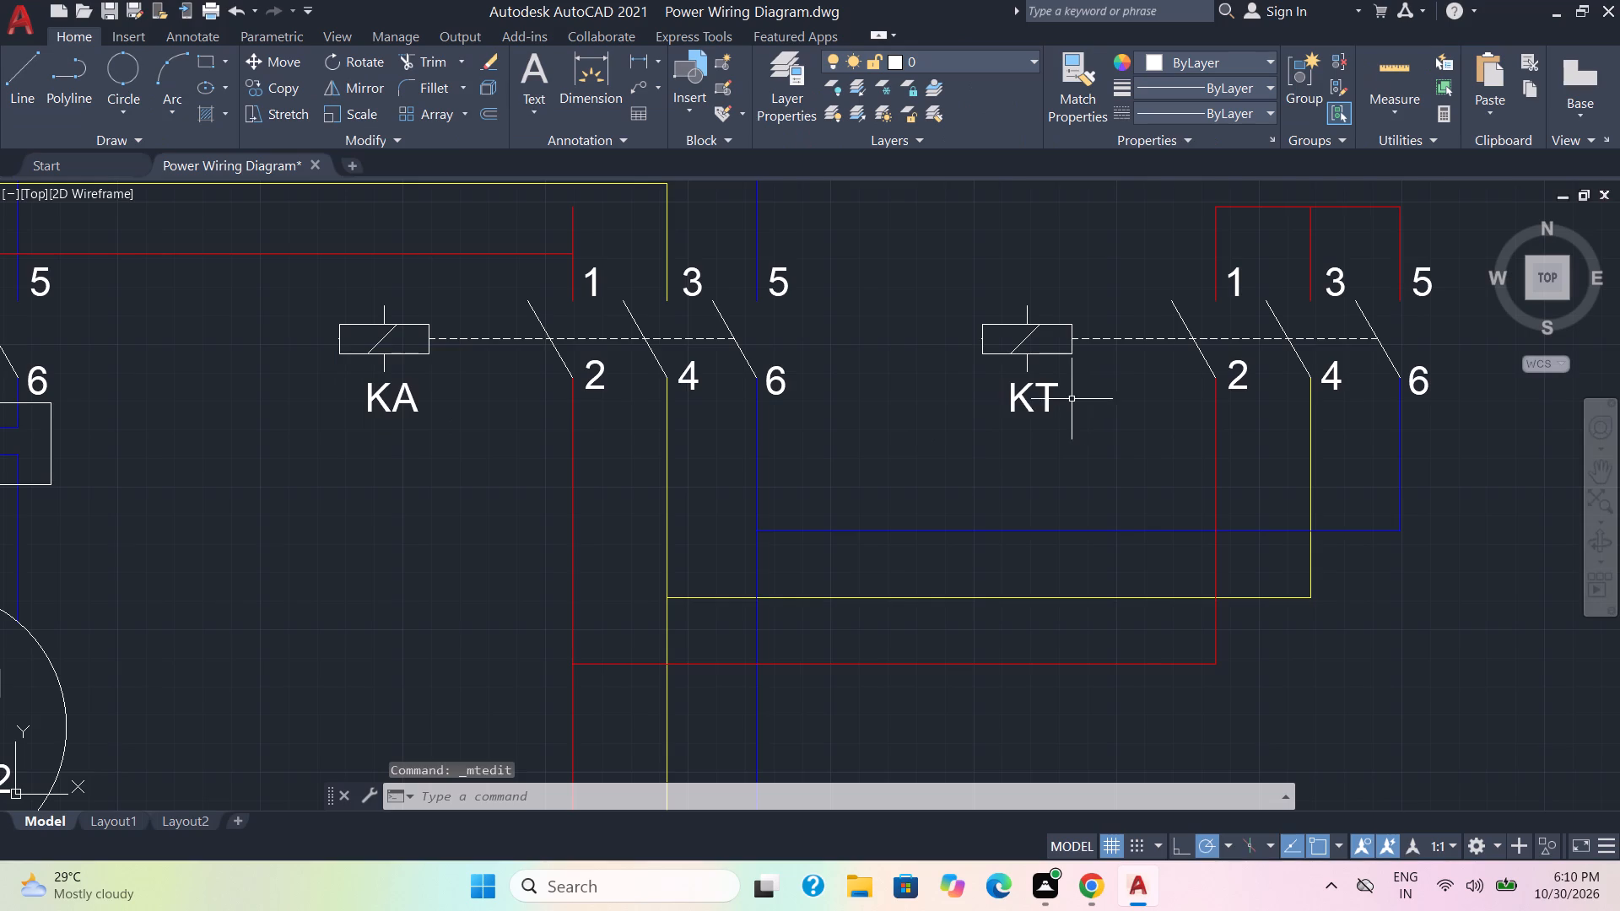
pyautogui.doubleClick(1050, 403)
pyautogui.moveTo(1065, 399); pyautogui.dragTo(1034, 406)
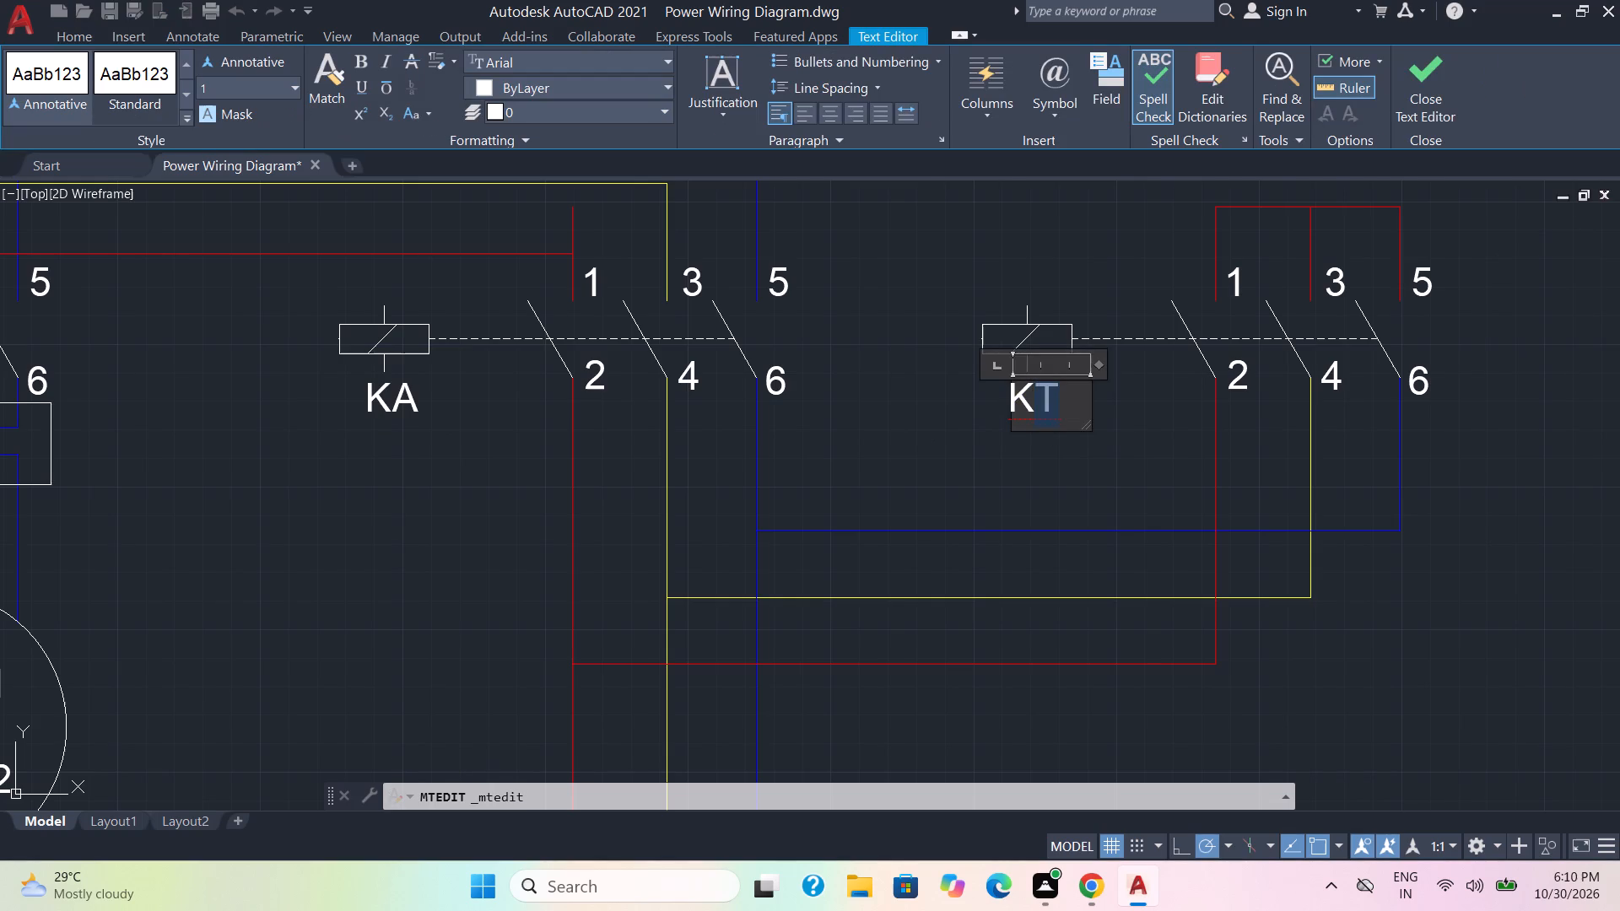
pyautogui.press('y')
pyautogui.click(1075, 477)
# Save the drawing.
pyautogui.scroll(-2, 1163, 474)
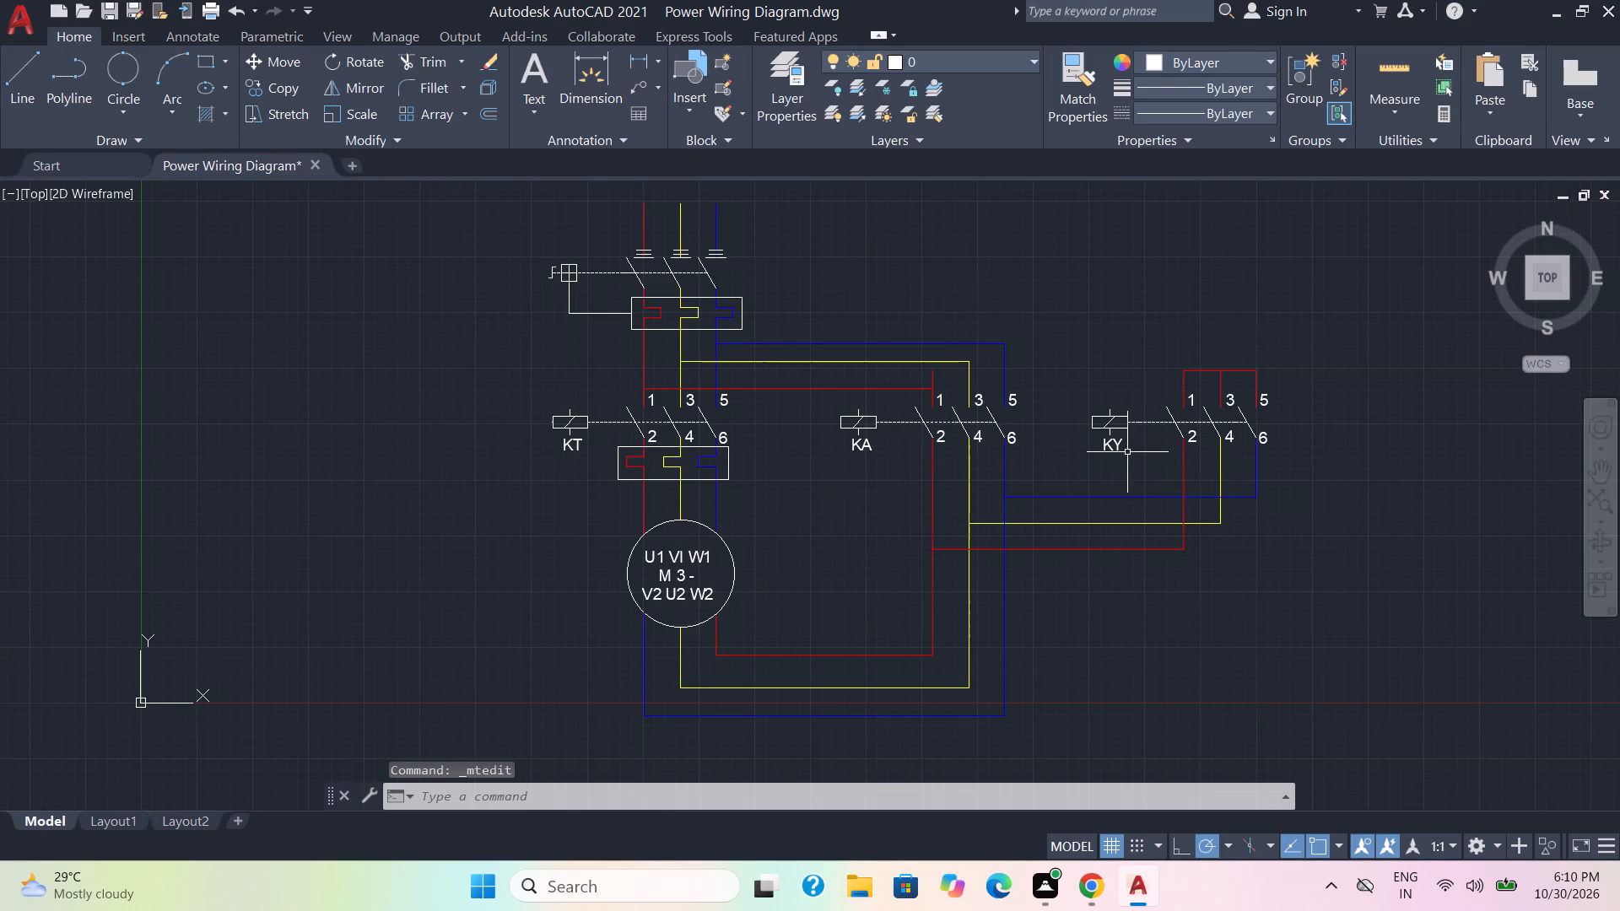
pyautogui.hotkey('ctrl', 's')
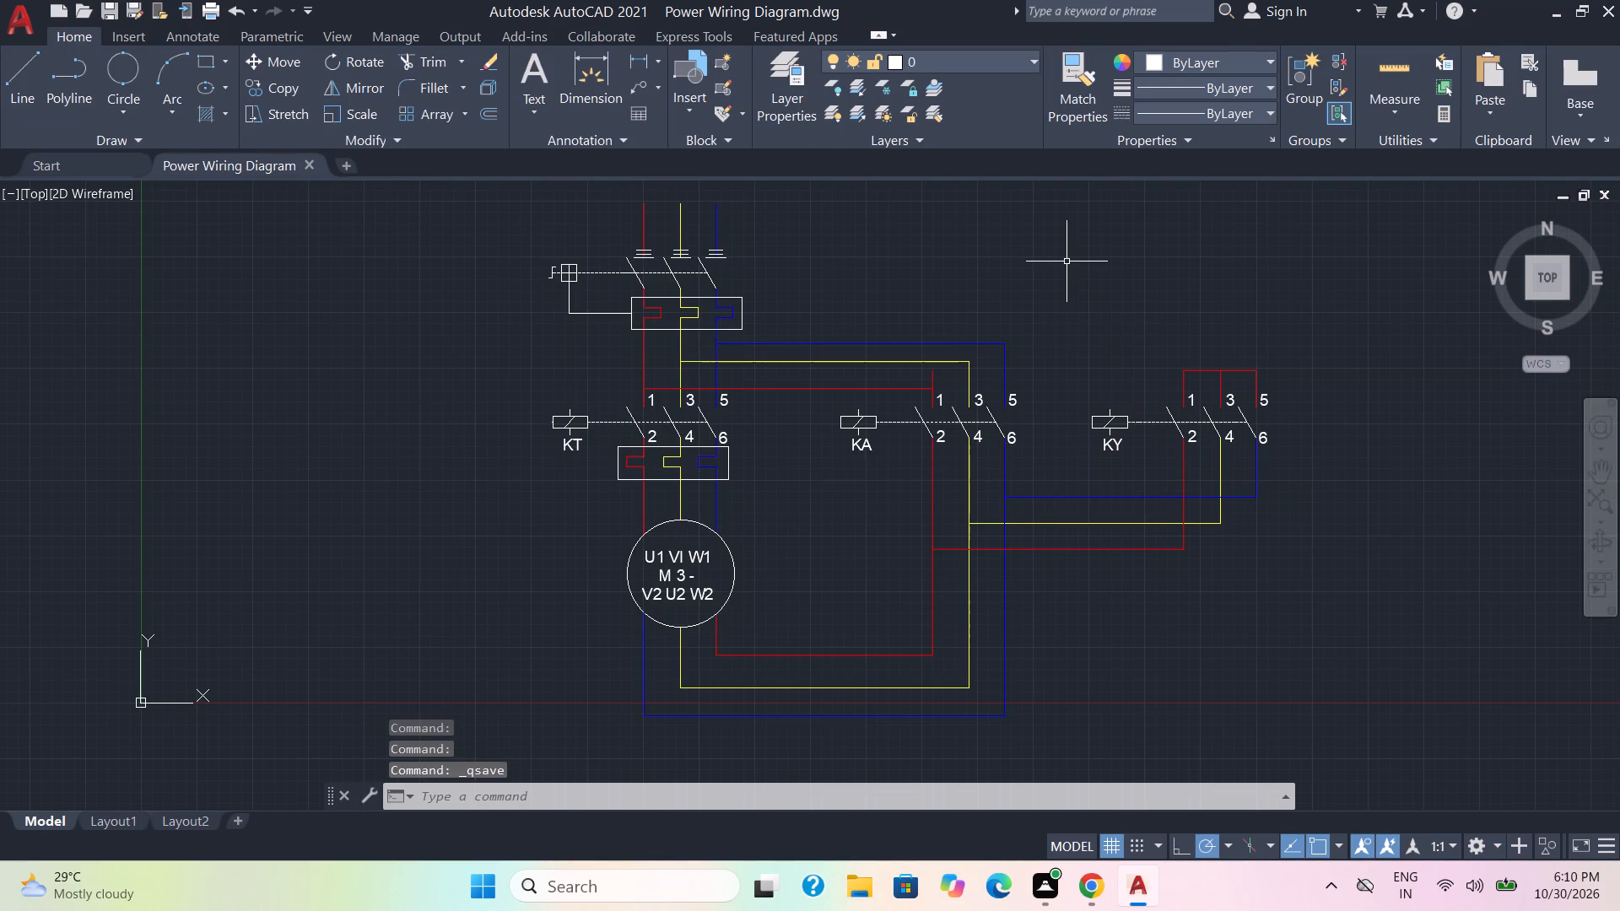
# Copy terminal number 5 from the first contactor to the empty area above the diagram, about 12 mm away.
pyautogui.moveTo(1066, 261); pyautogui.dragTo(1076, 384, button='middle')
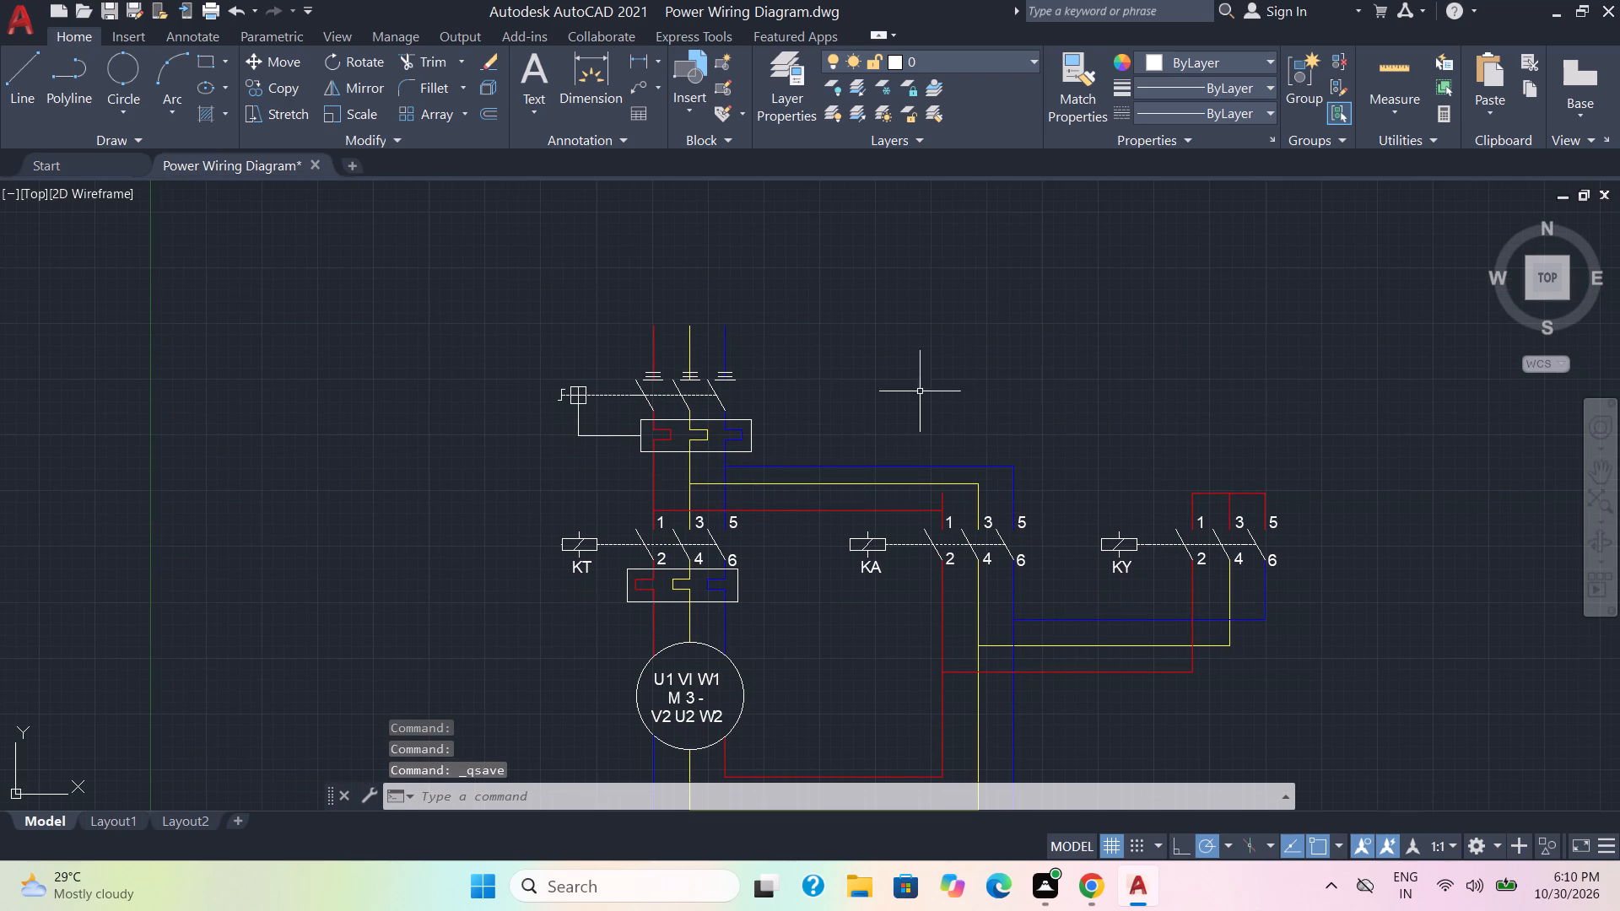
pyautogui.click(732, 525)
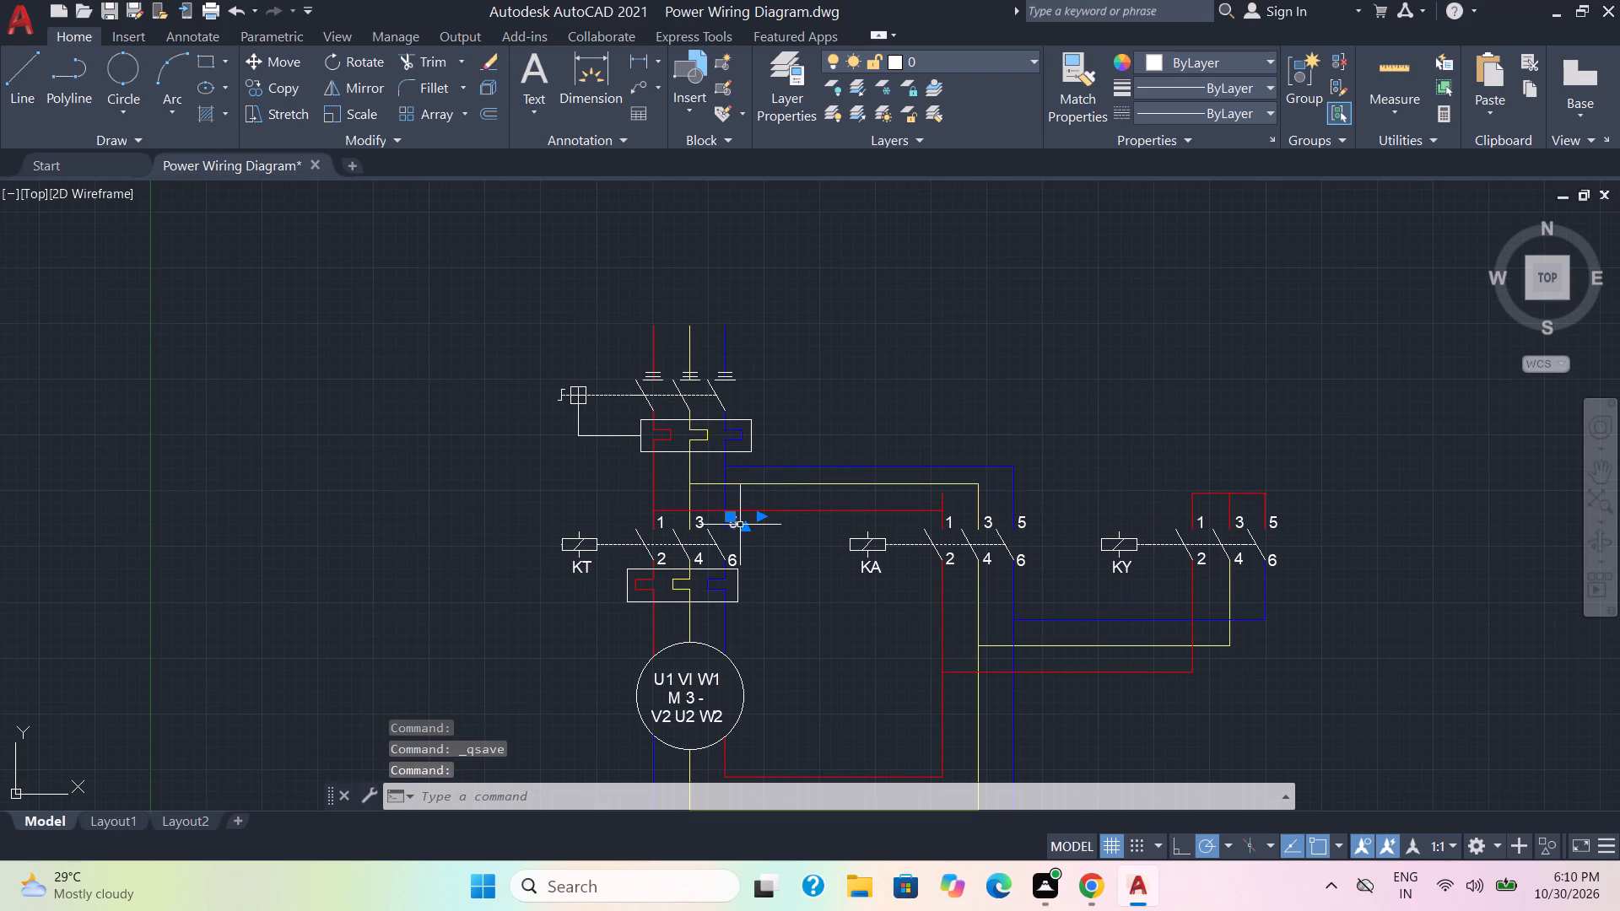
pyautogui.click(280, 85)
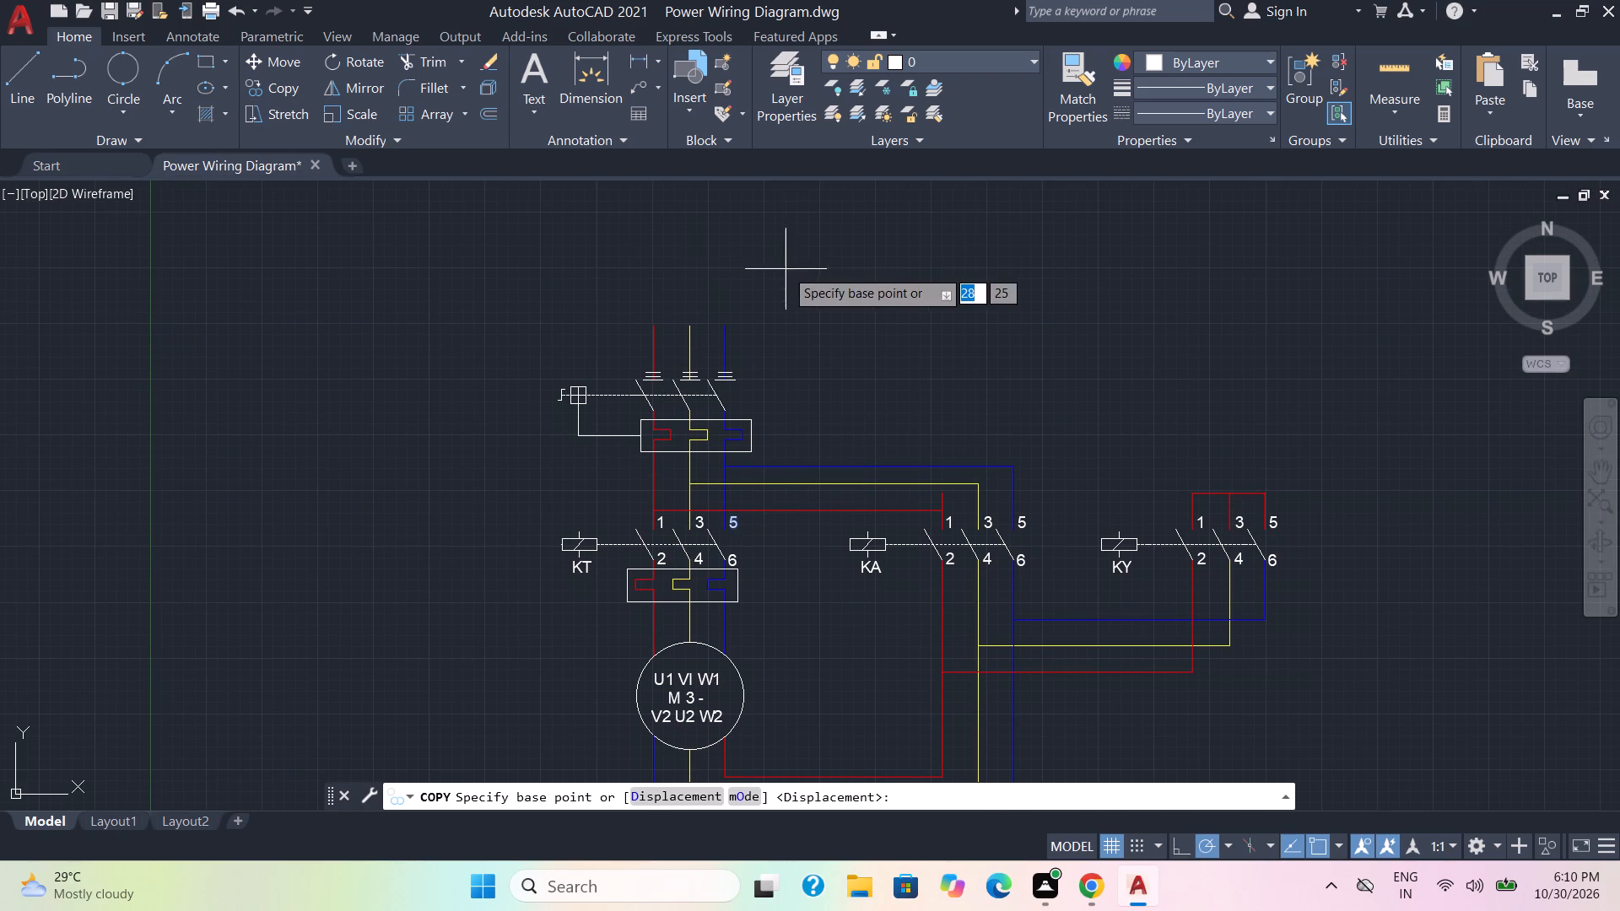
pyautogui.click(737, 521)
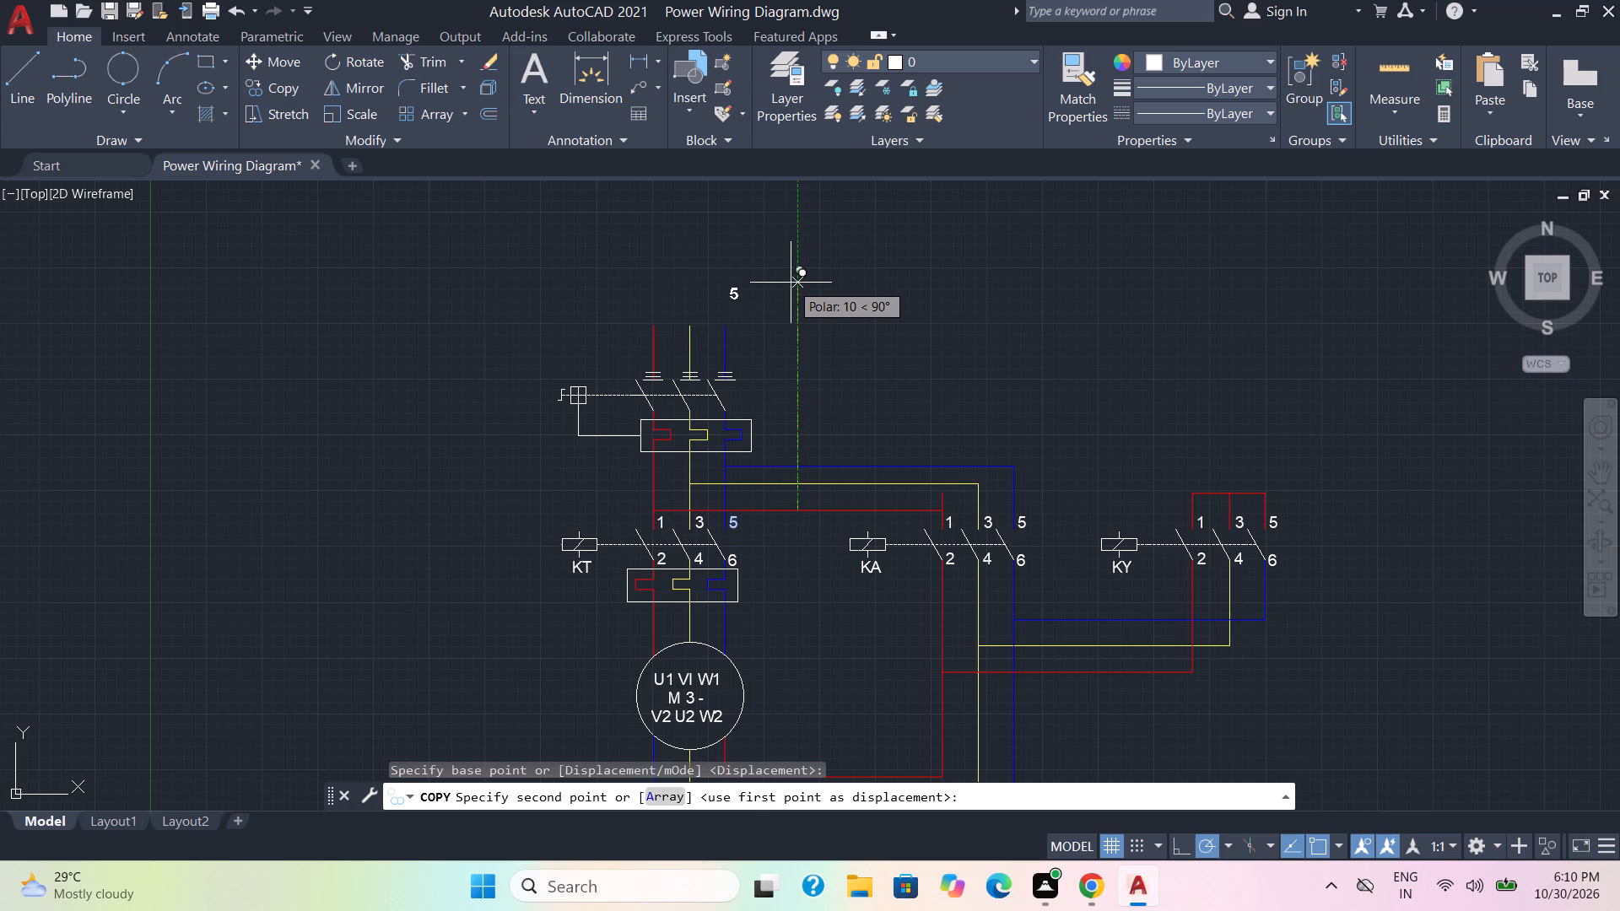
pyautogui.click(856, 248)
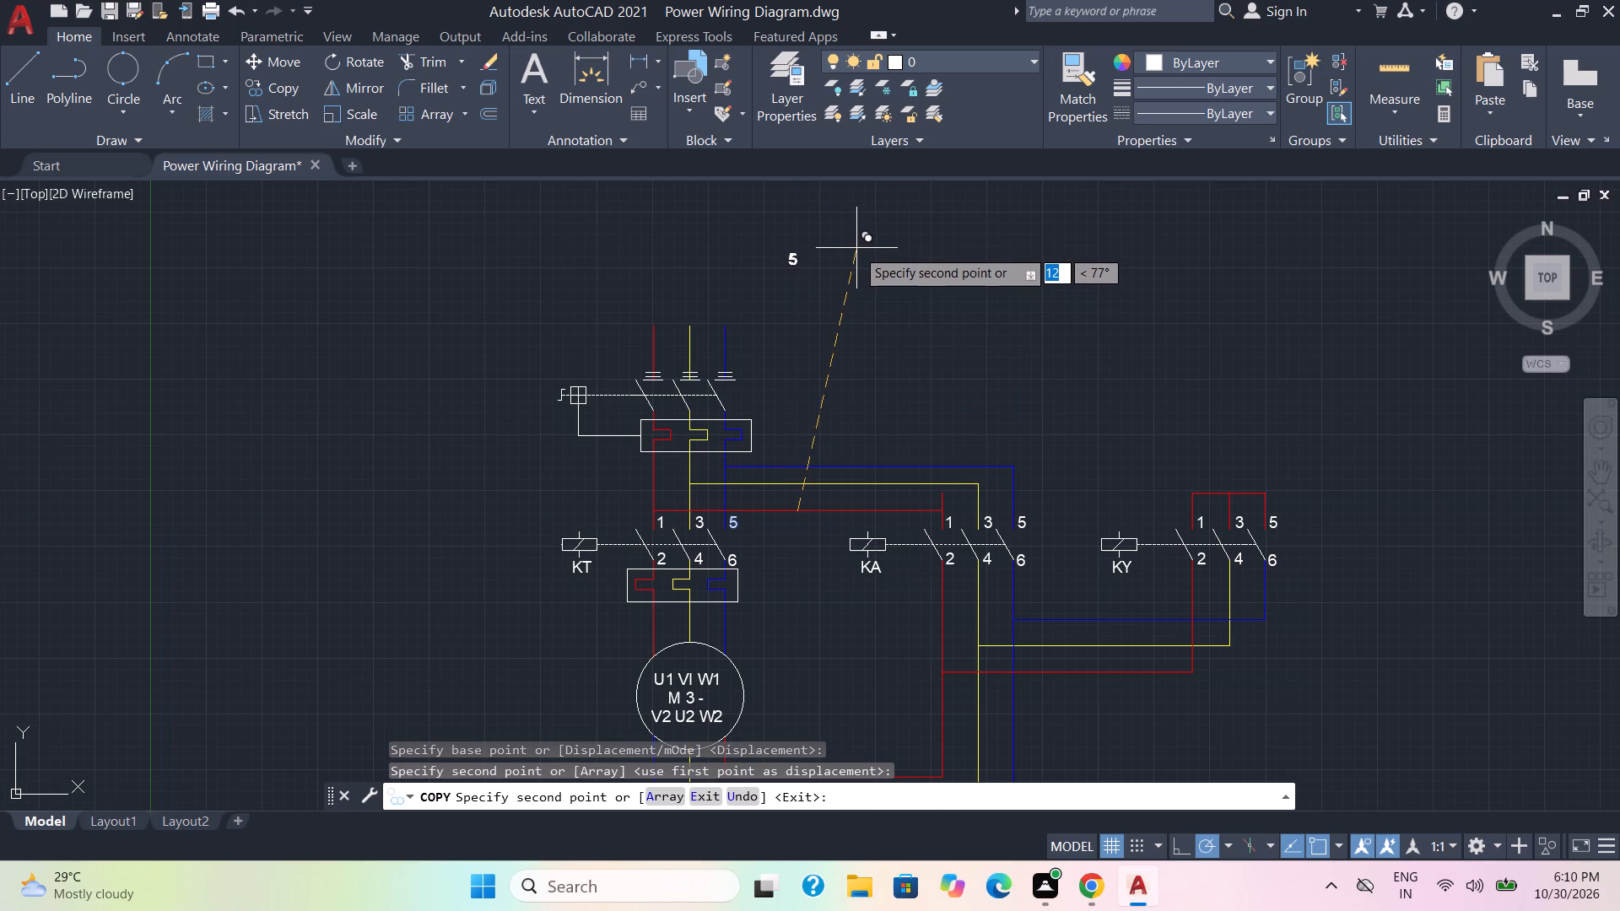
pyautogui.press('Escape')
# Set the copied number's text height to 2 as a trial, and settle on a height of 1.
pyautogui.click(845, 283)
pyautogui.click(772, 243)
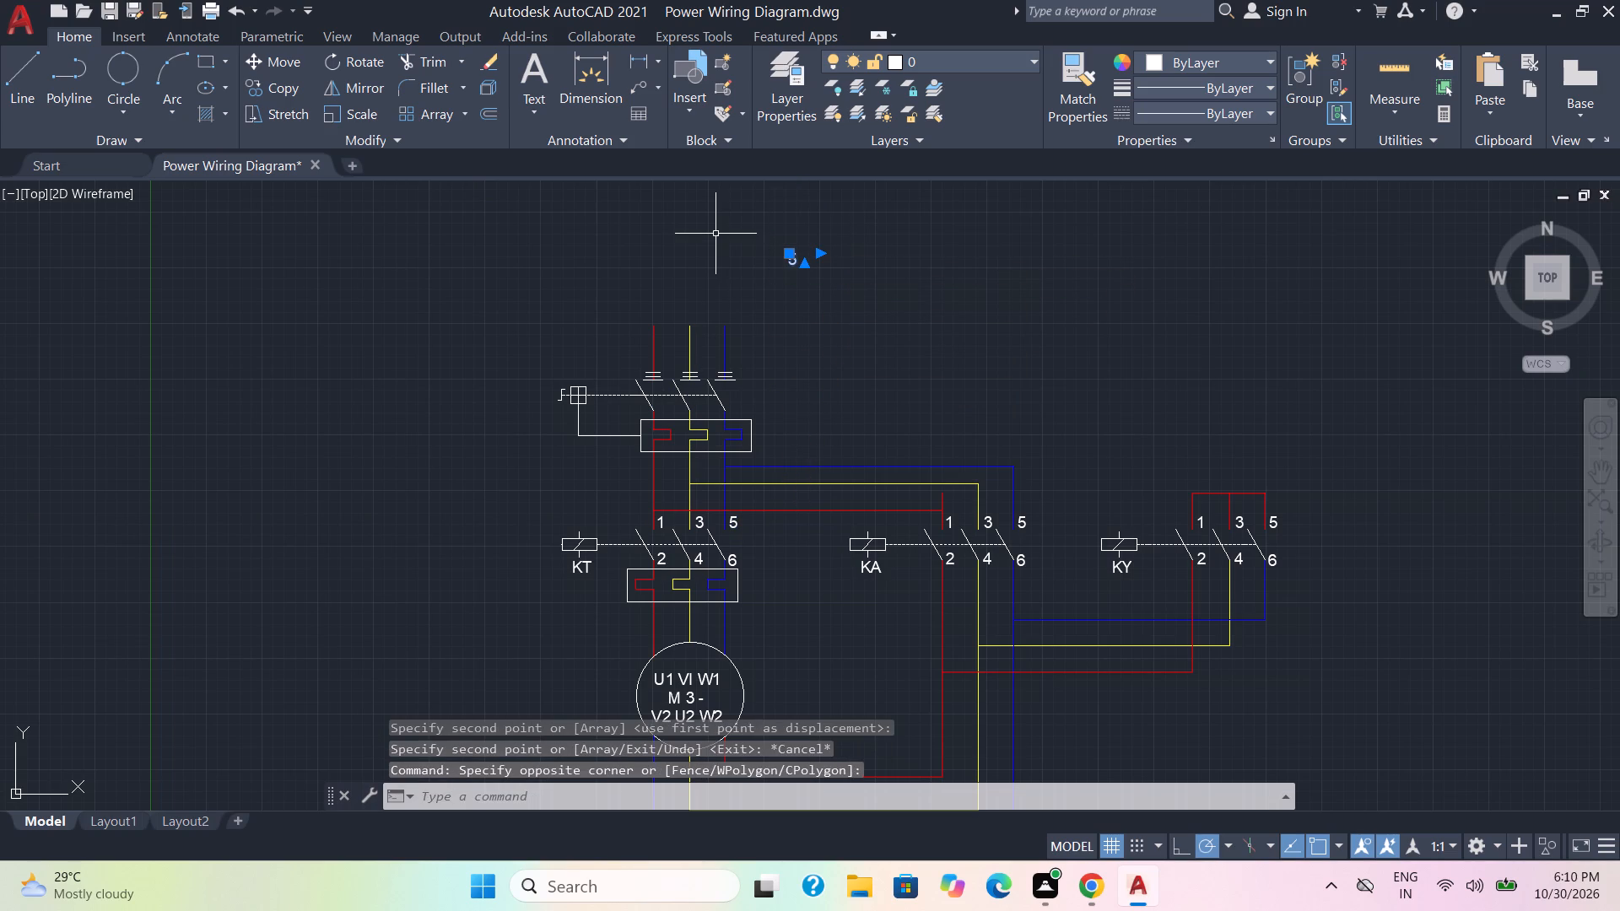
pyautogui.hotkey('ctrl', '1')
pyautogui.click(153, 531)
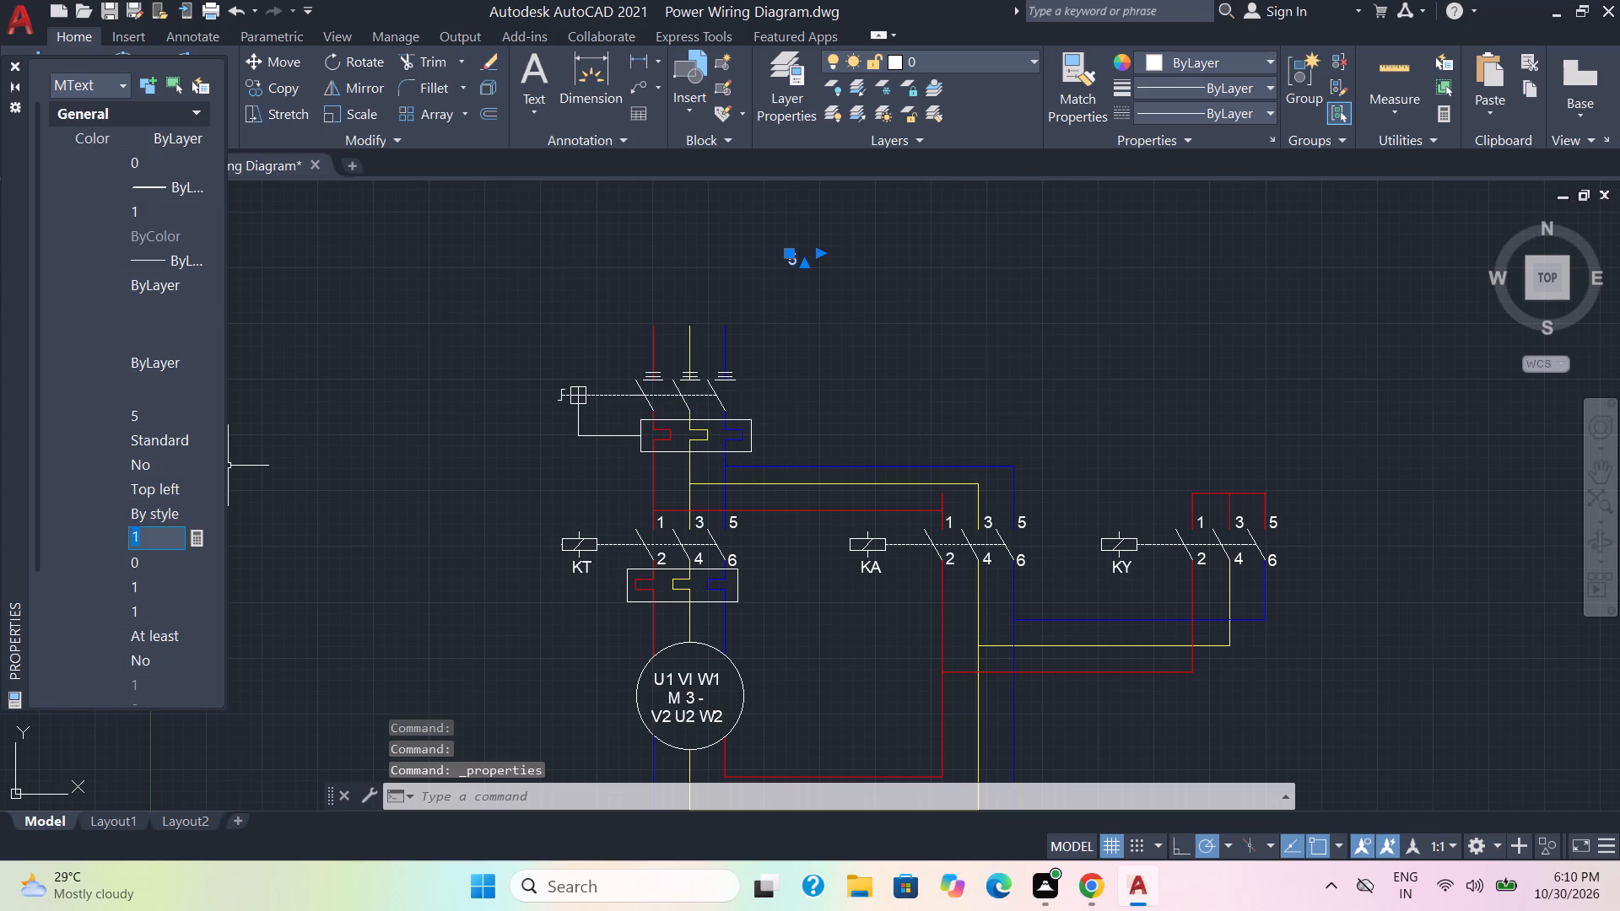
pyautogui.press('2')
pyautogui.press('Return')
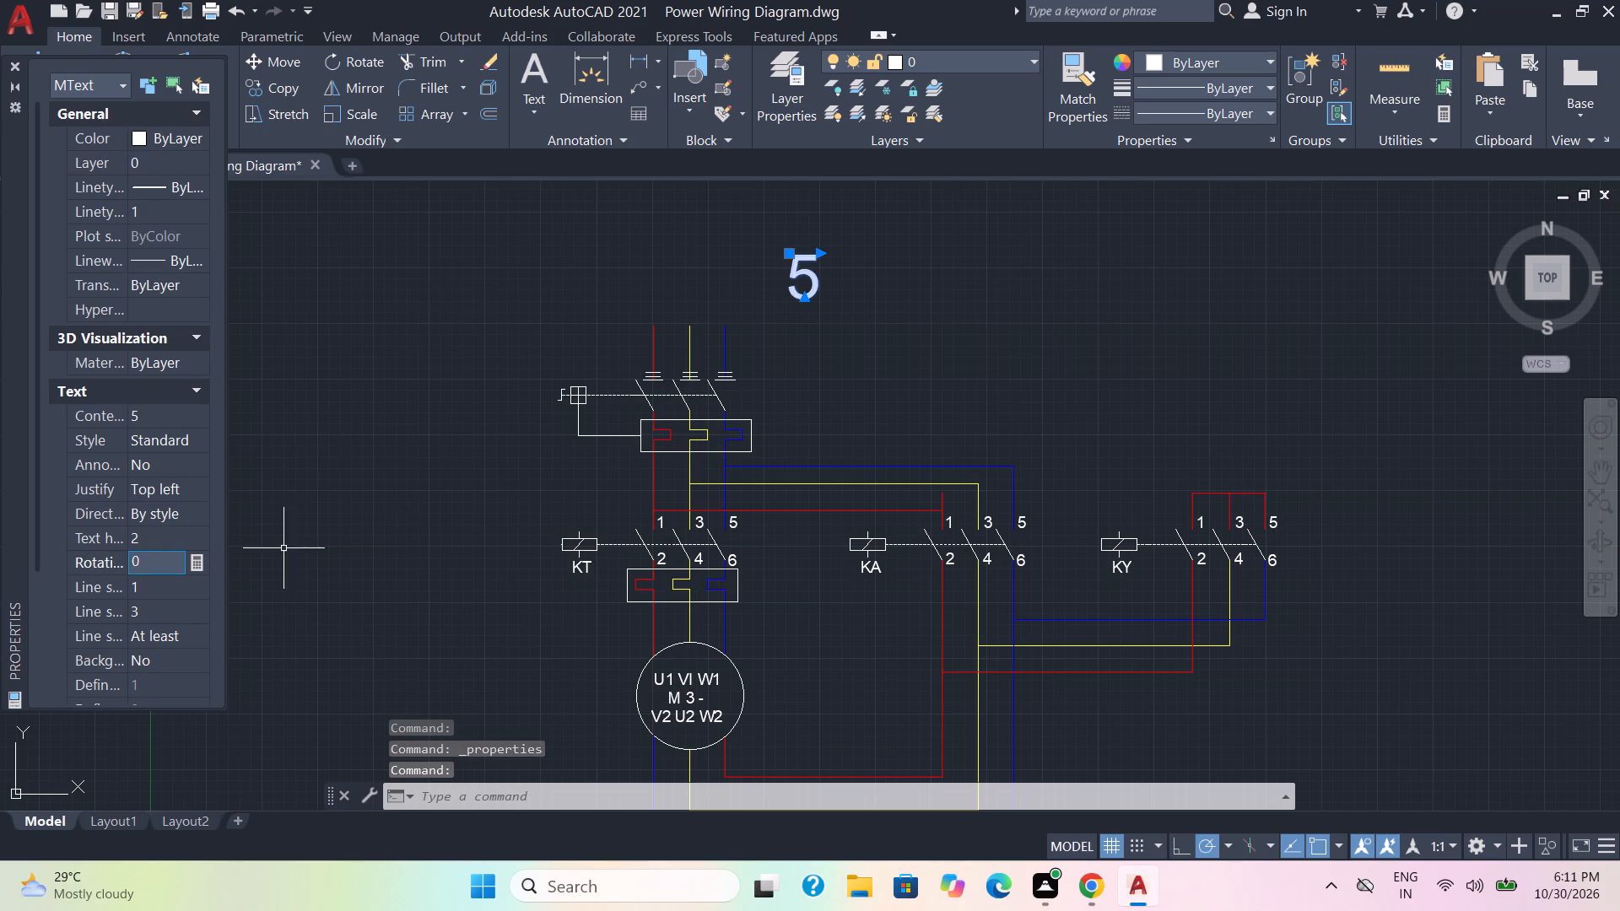
pyautogui.click(176, 537)
pyautogui.press('1')
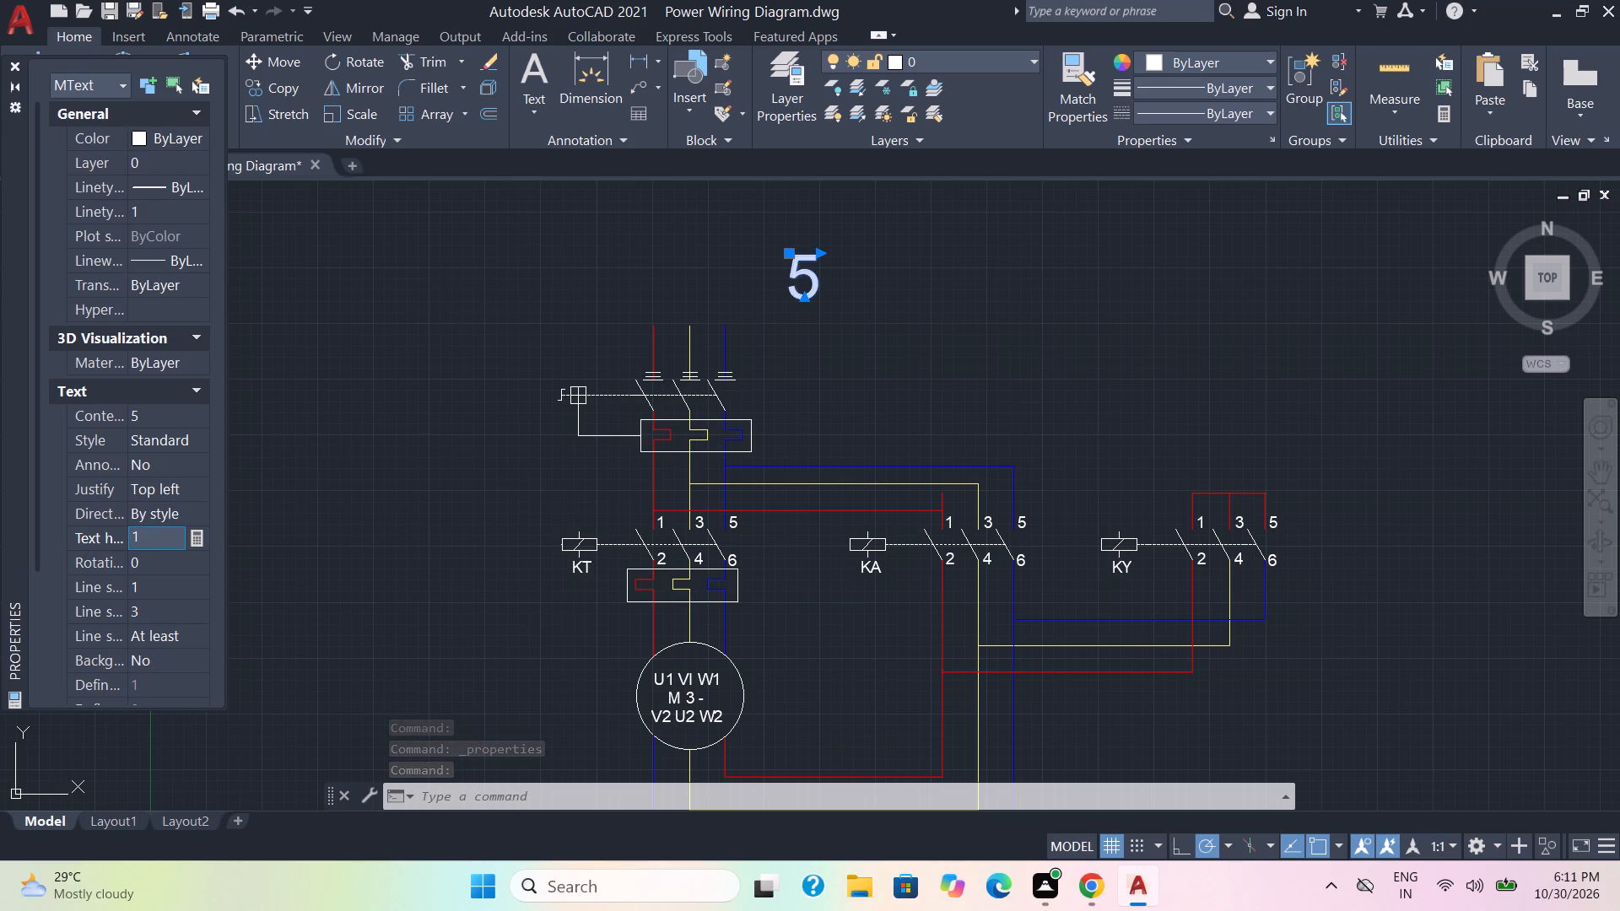
pyautogui.press('Return')
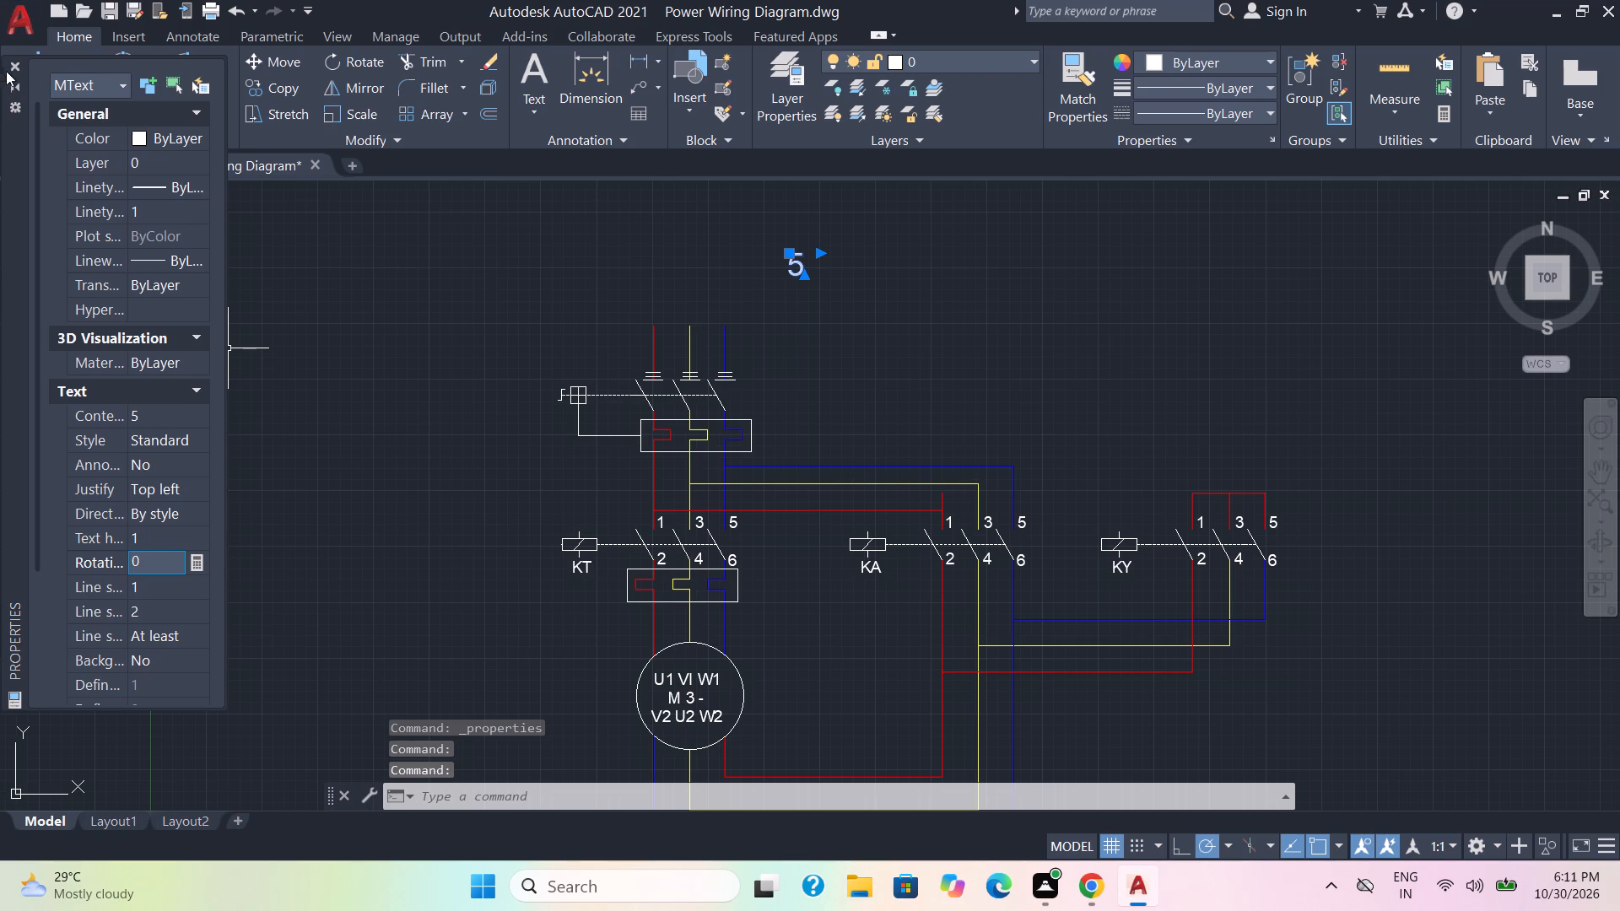
pyautogui.click(8, 65)
# Replace the copied number with the title "power wiring diagram" and widen its text frame so it fits on one line.
pyautogui.doubleClick(794, 272)
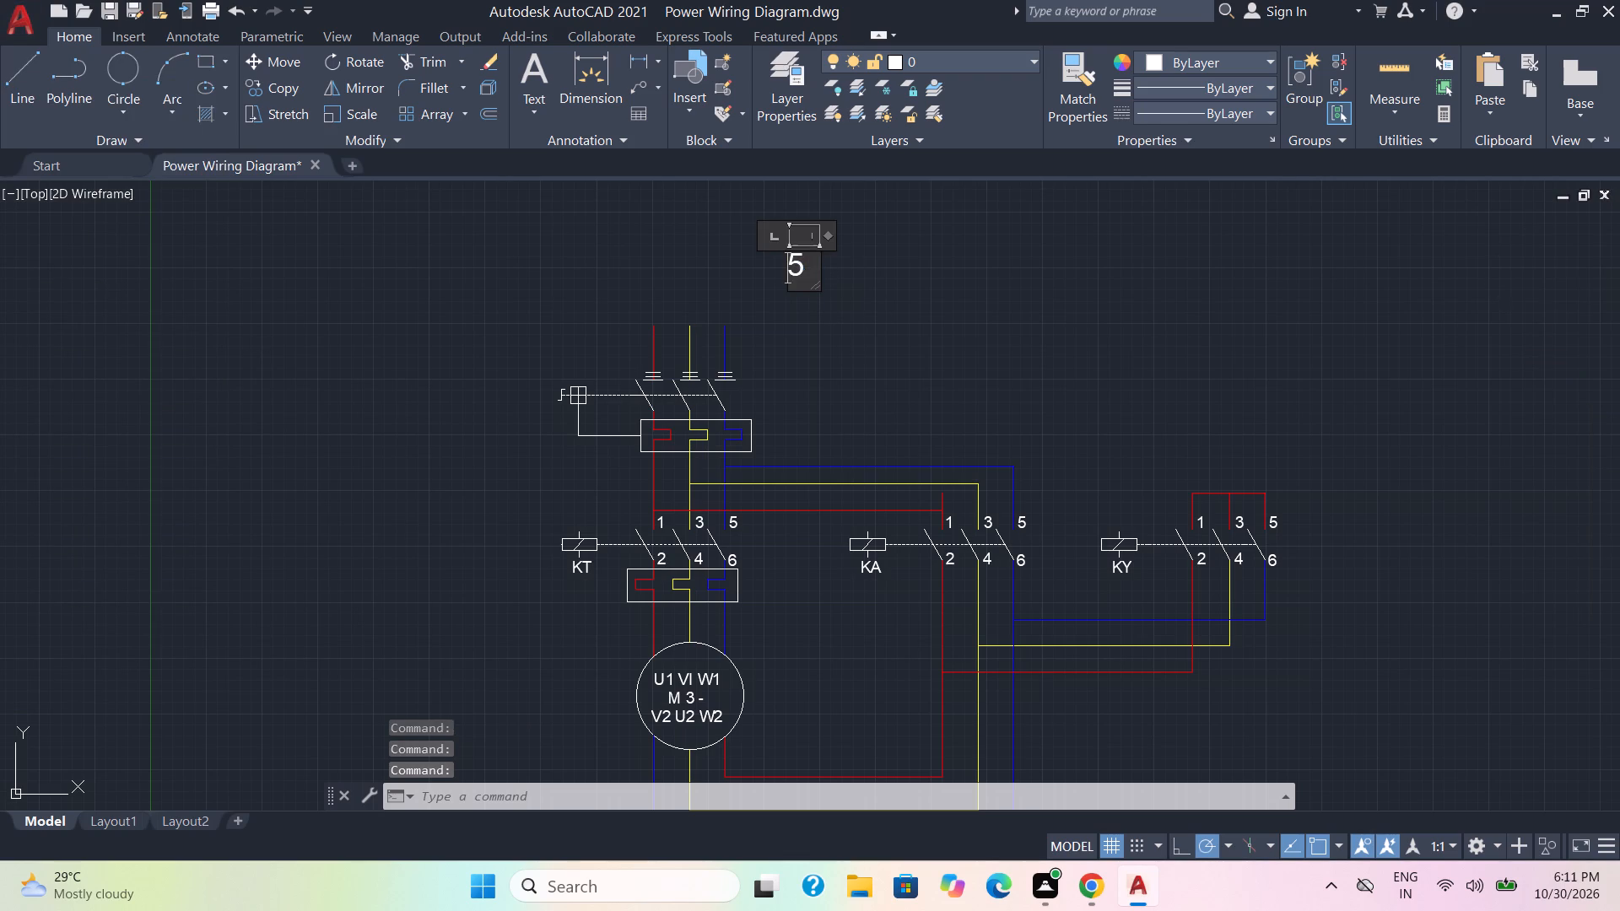
pyautogui.moveTo(813, 267); pyautogui.dragTo(768, 267)
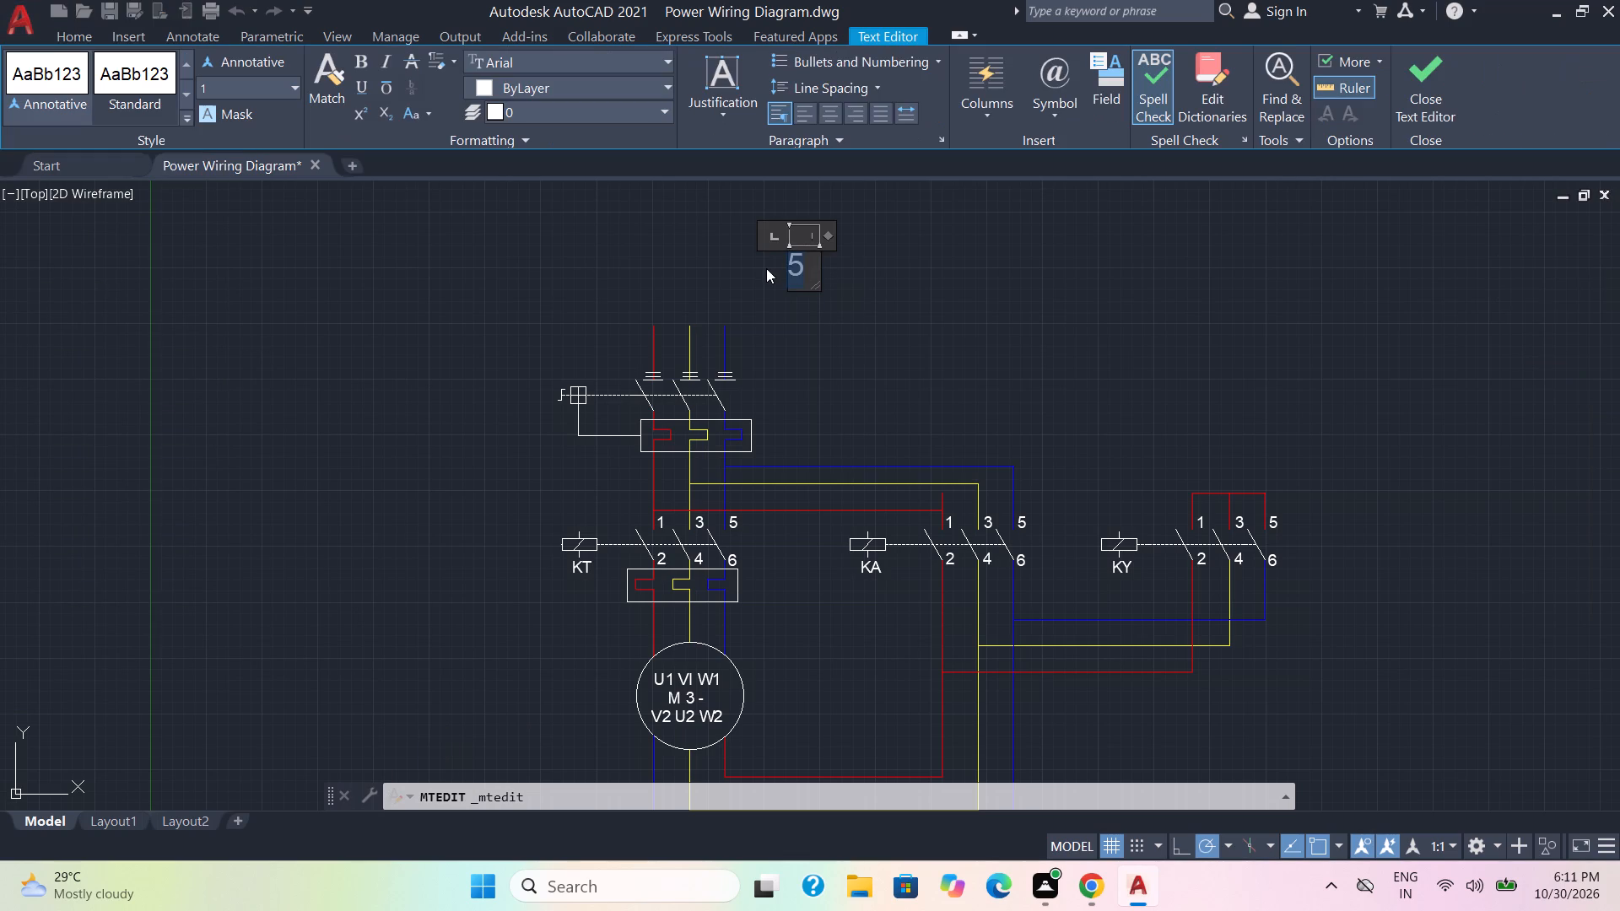
pyautogui.write('power wiring dia')
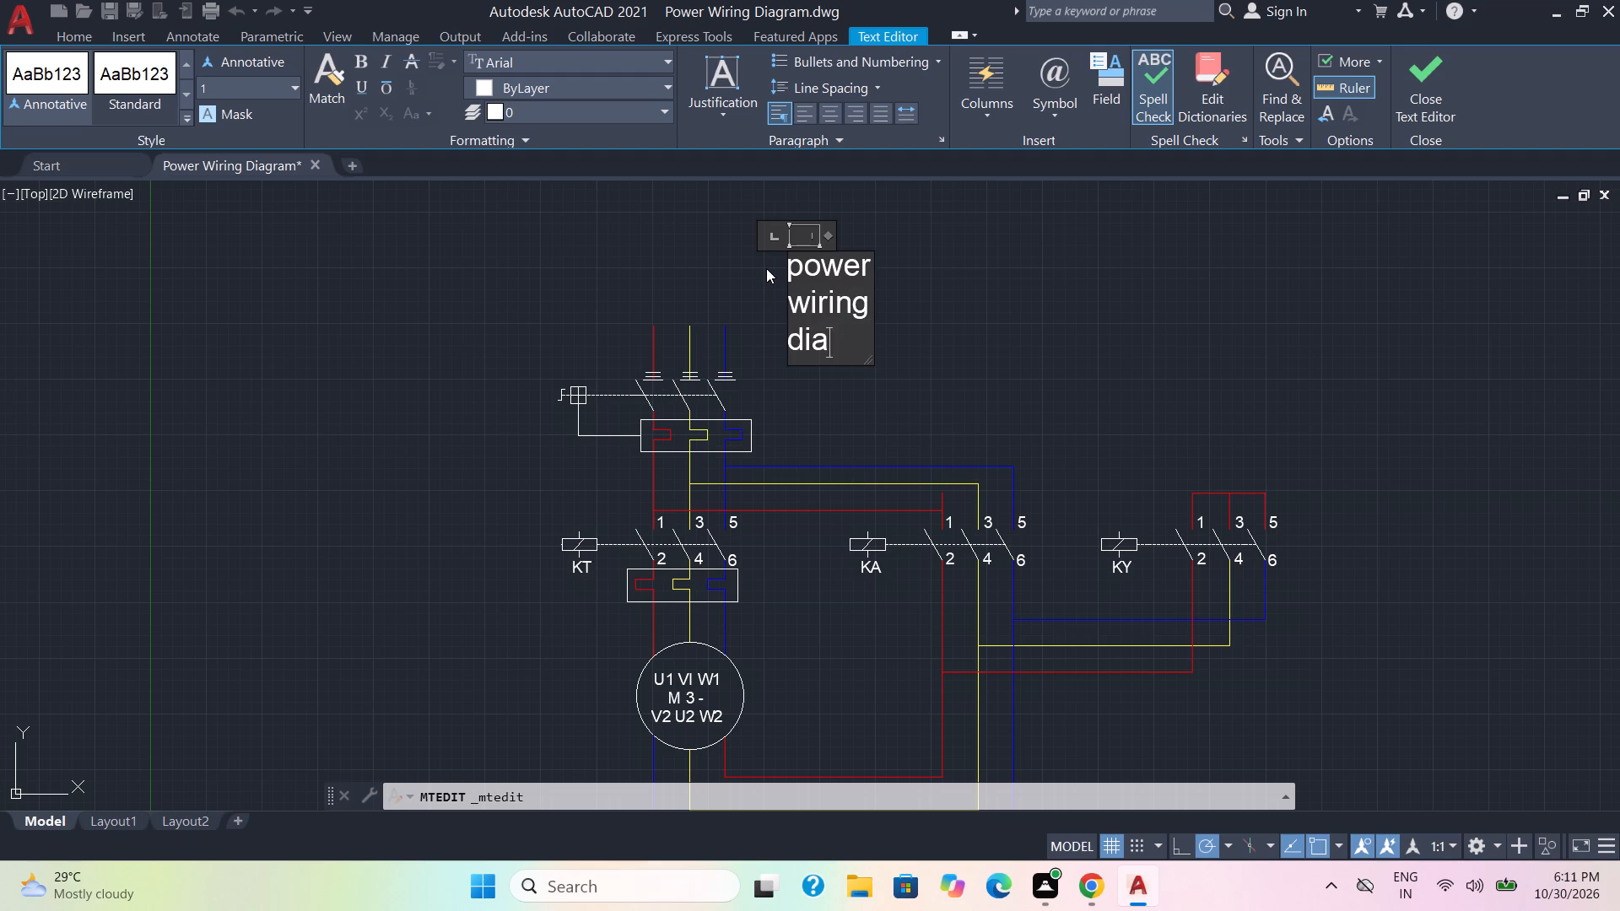
pyautogui.write('gr')
pyautogui.write('am')
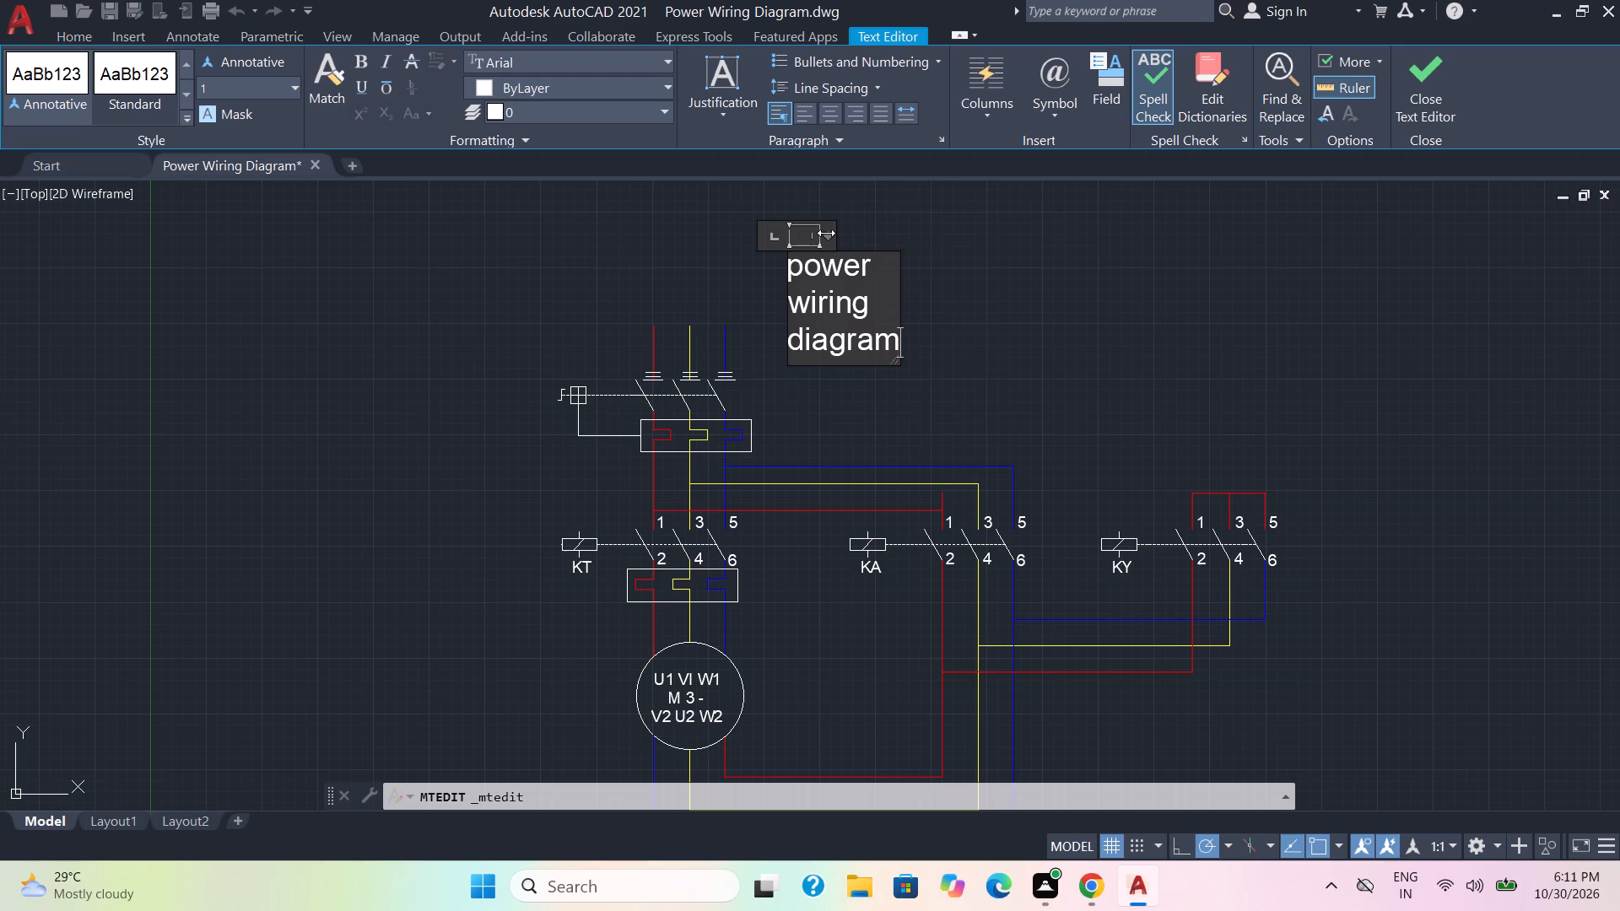
pyautogui.moveTo(826, 233); pyautogui.dragTo(1104, 246)
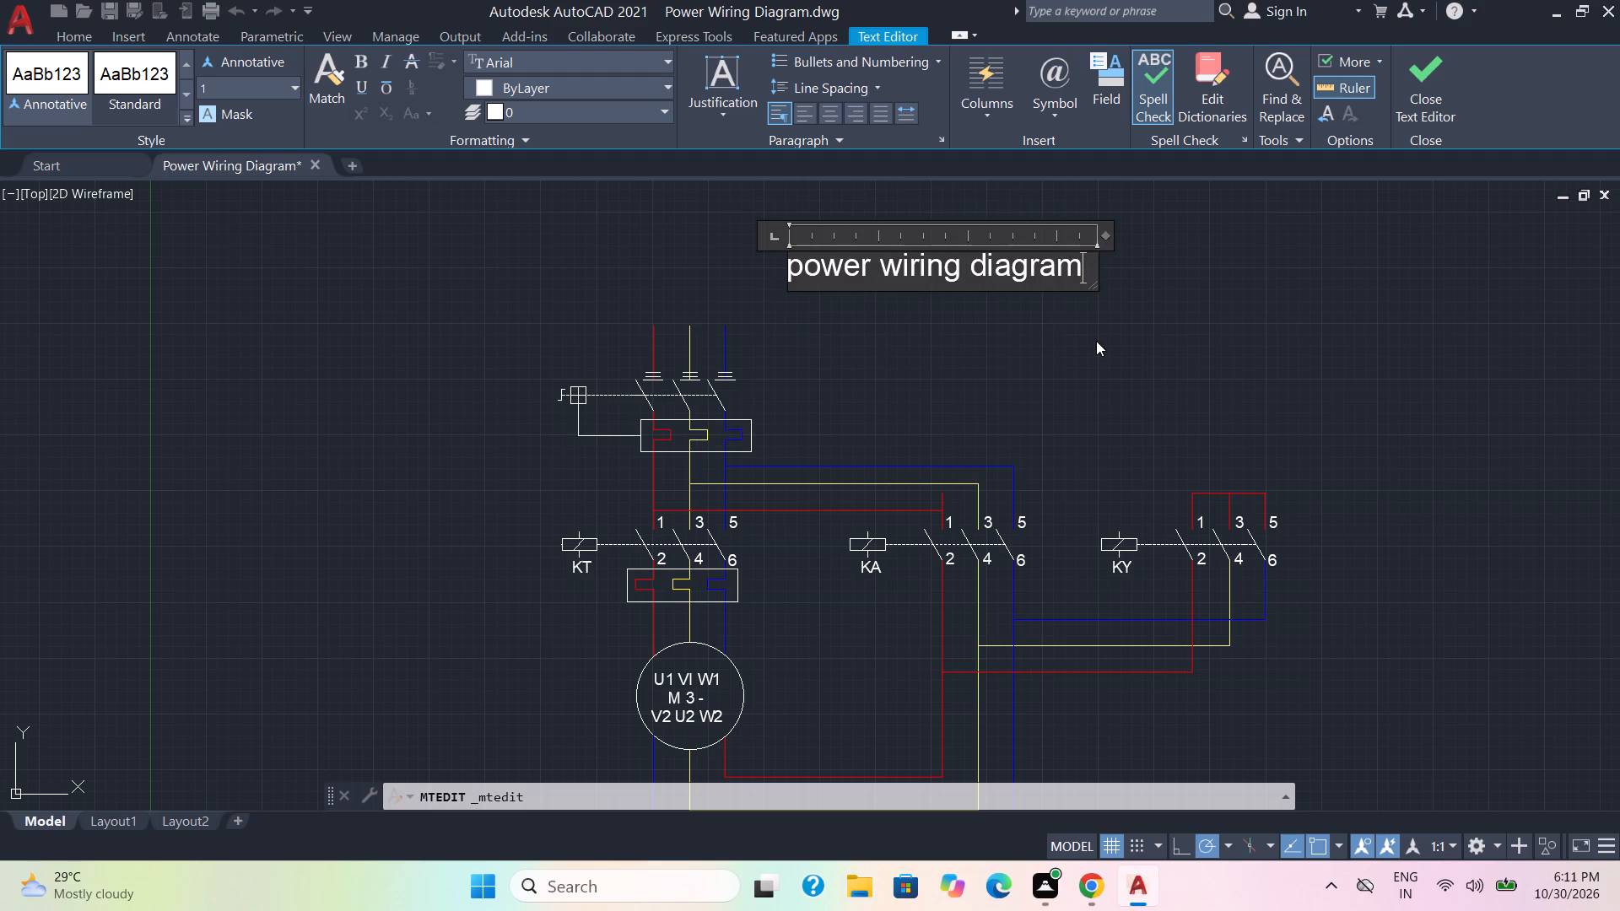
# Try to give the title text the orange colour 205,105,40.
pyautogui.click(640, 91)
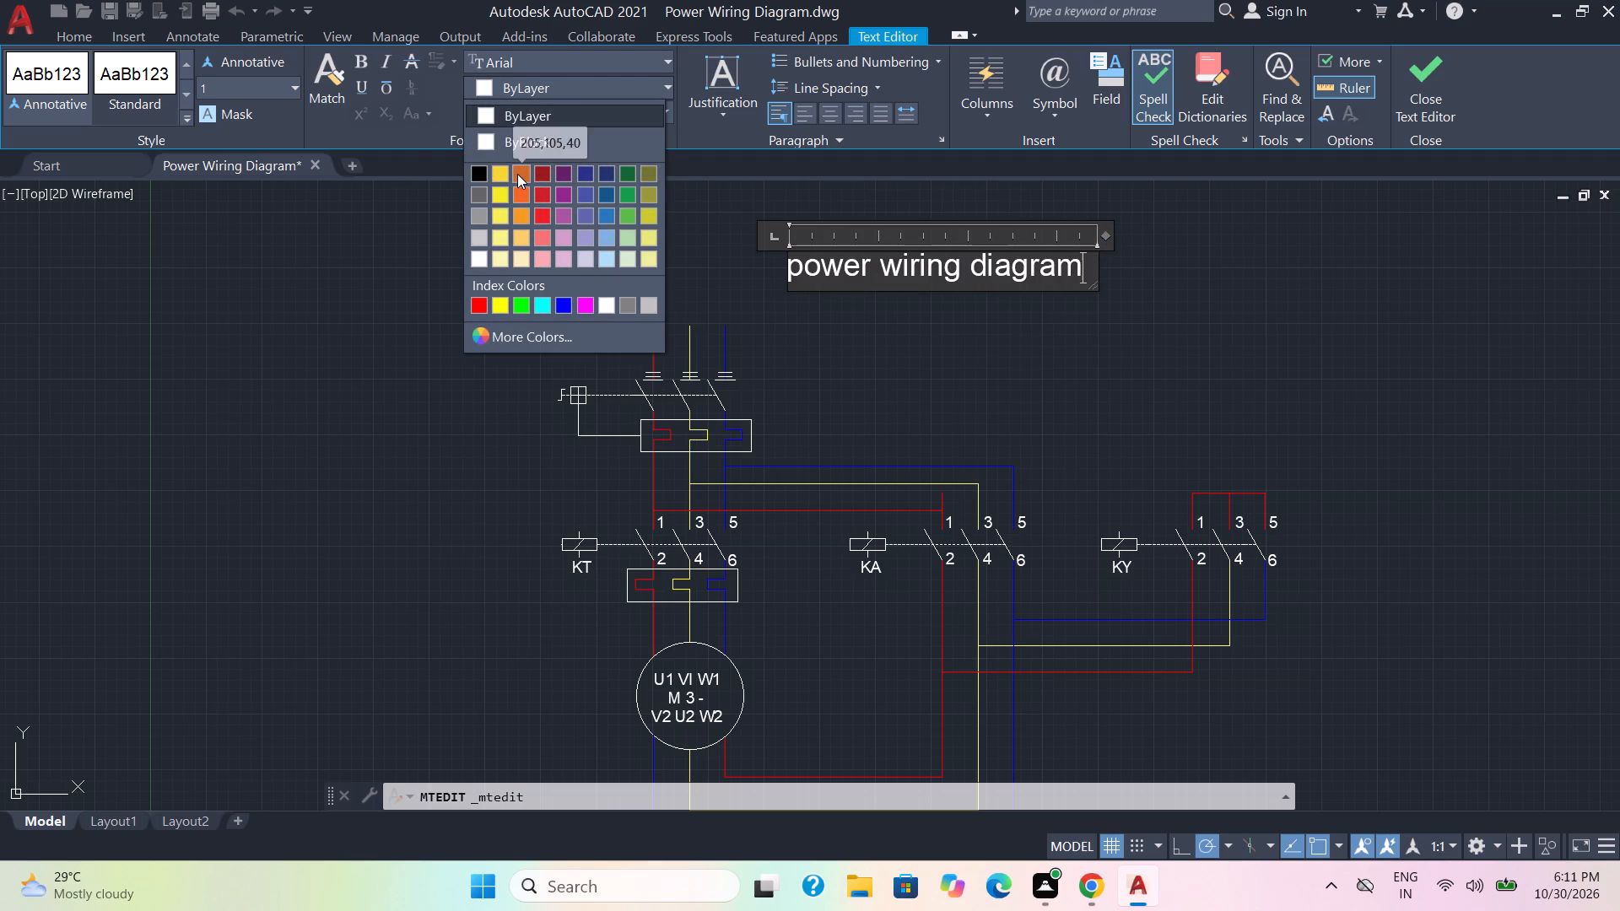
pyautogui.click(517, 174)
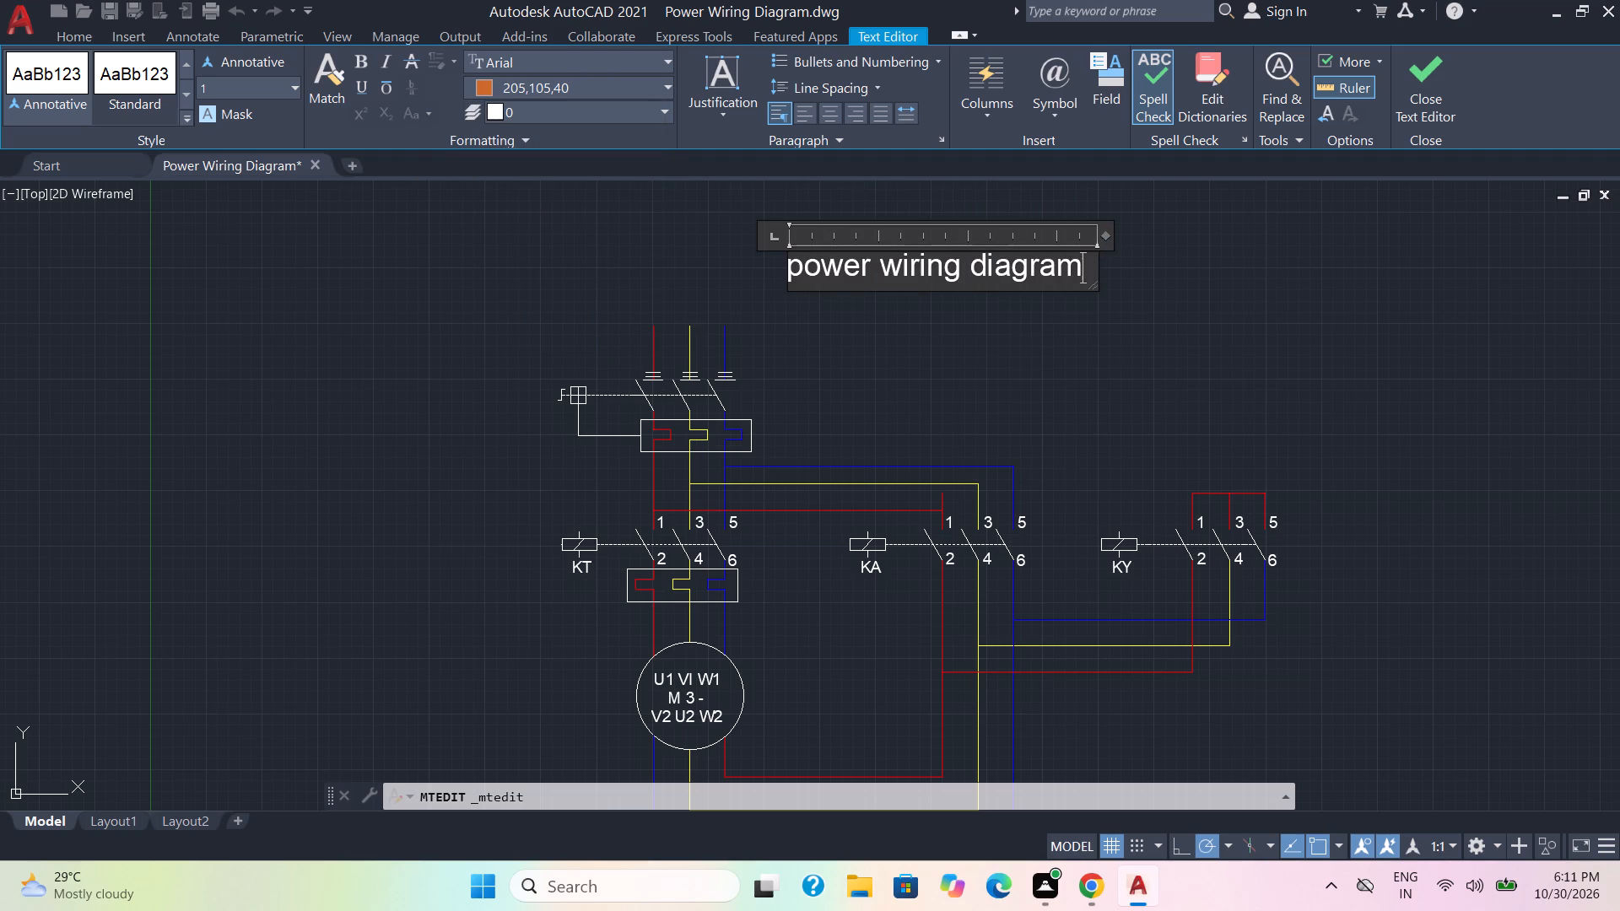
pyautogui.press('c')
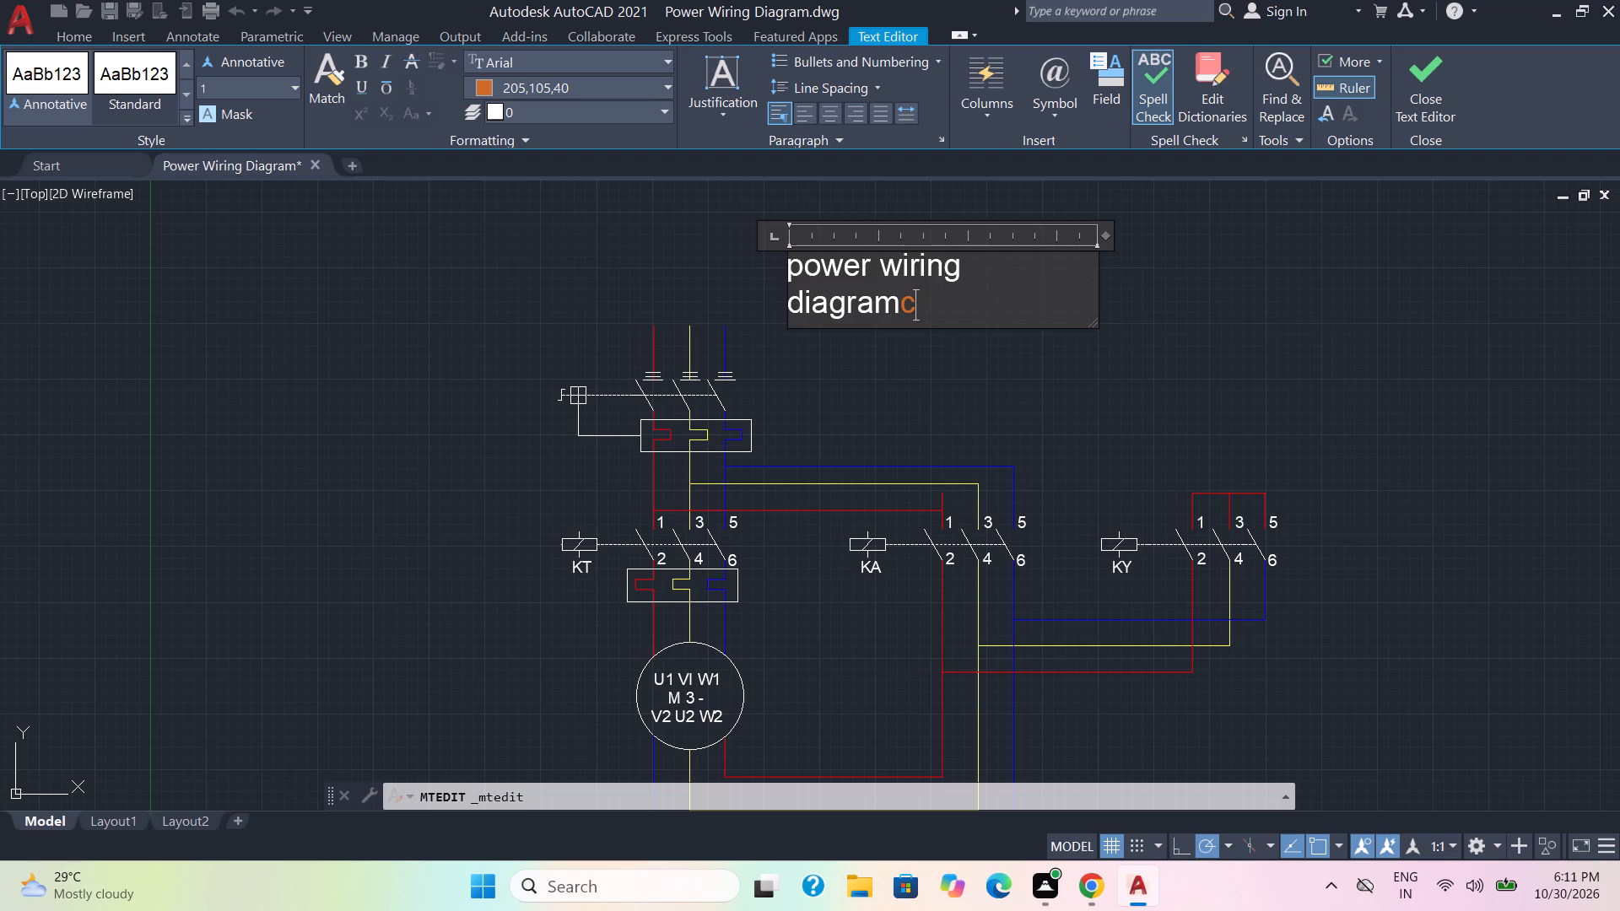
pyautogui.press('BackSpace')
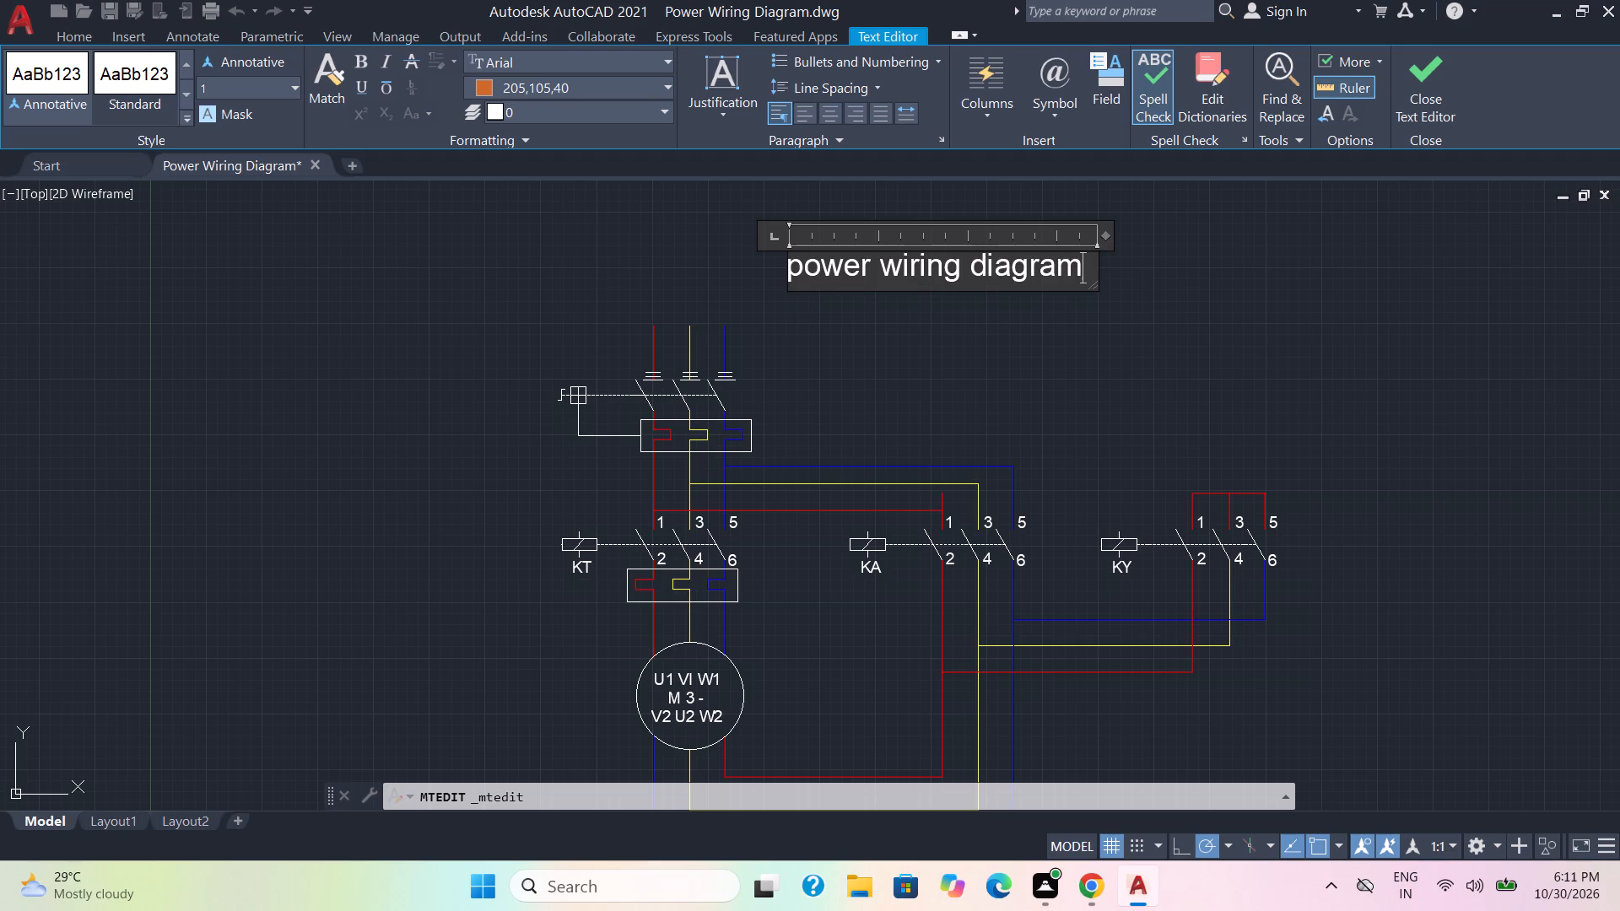
# Colour the entire title text orange 205,105,40 and finish editing it.
pyautogui.moveTo(1089, 276); pyautogui.dragTo(762, 265)
pyautogui.click(646, 84)
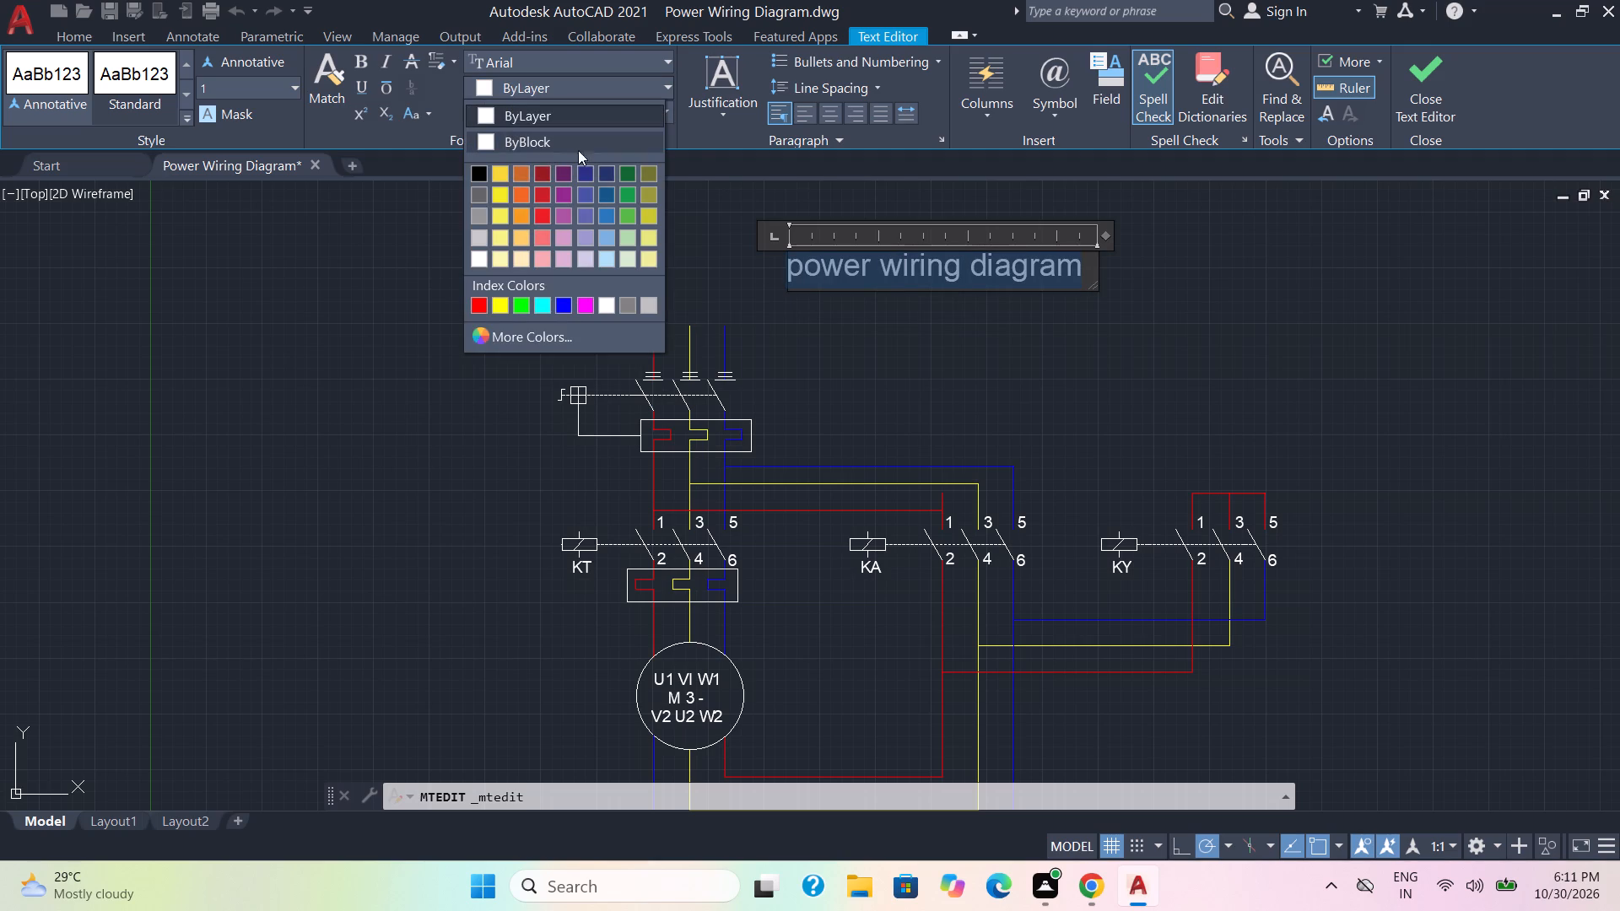
pyautogui.click(517, 173)
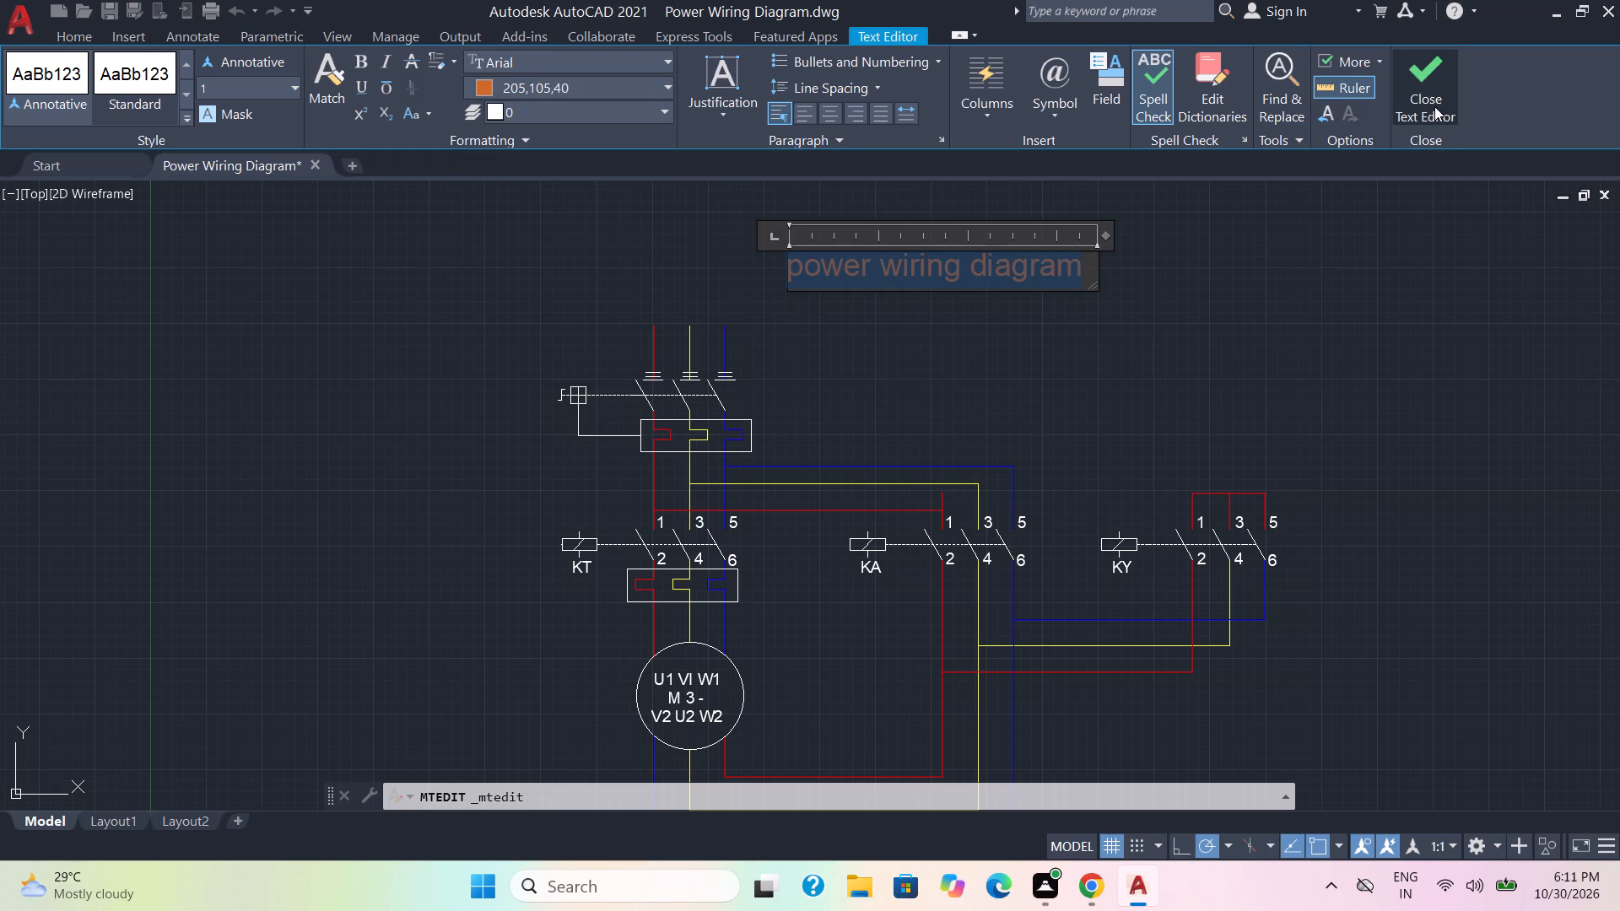
pyautogui.click(1228, 351)
# Move the whole diagram with its title up and to the right, towards the middle of the grid area.
pyautogui.scroll(-1, 1177, 407)
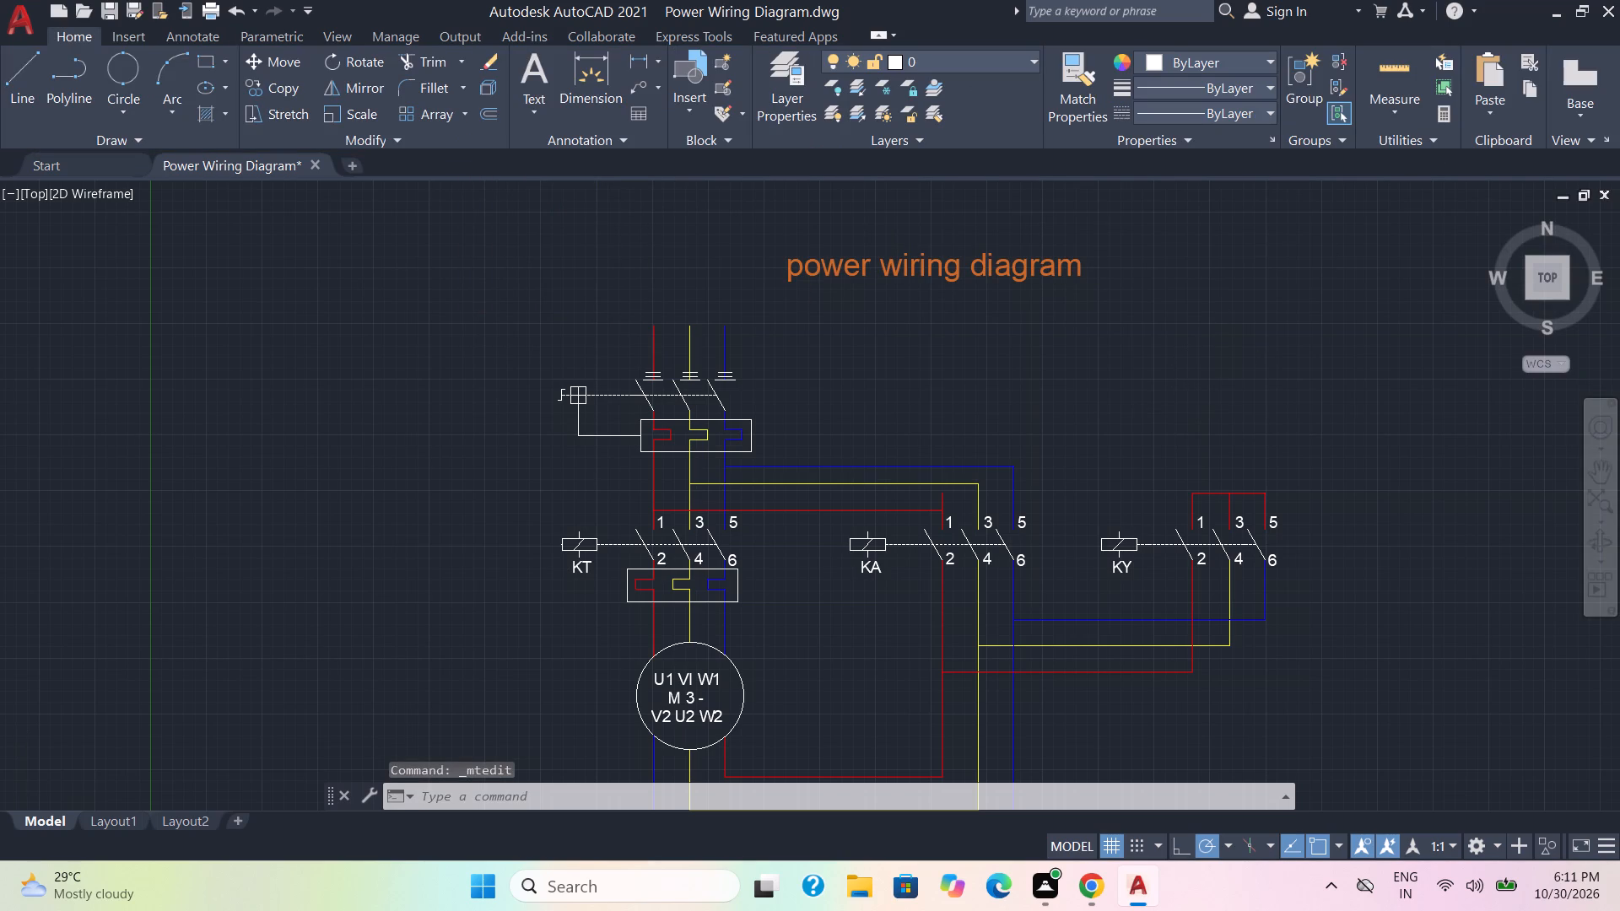
pyautogui.moveTo(1164, 388); pyautogui.dragTo(1123, 335, button='middle')
pyautogui.click(1201, 673)
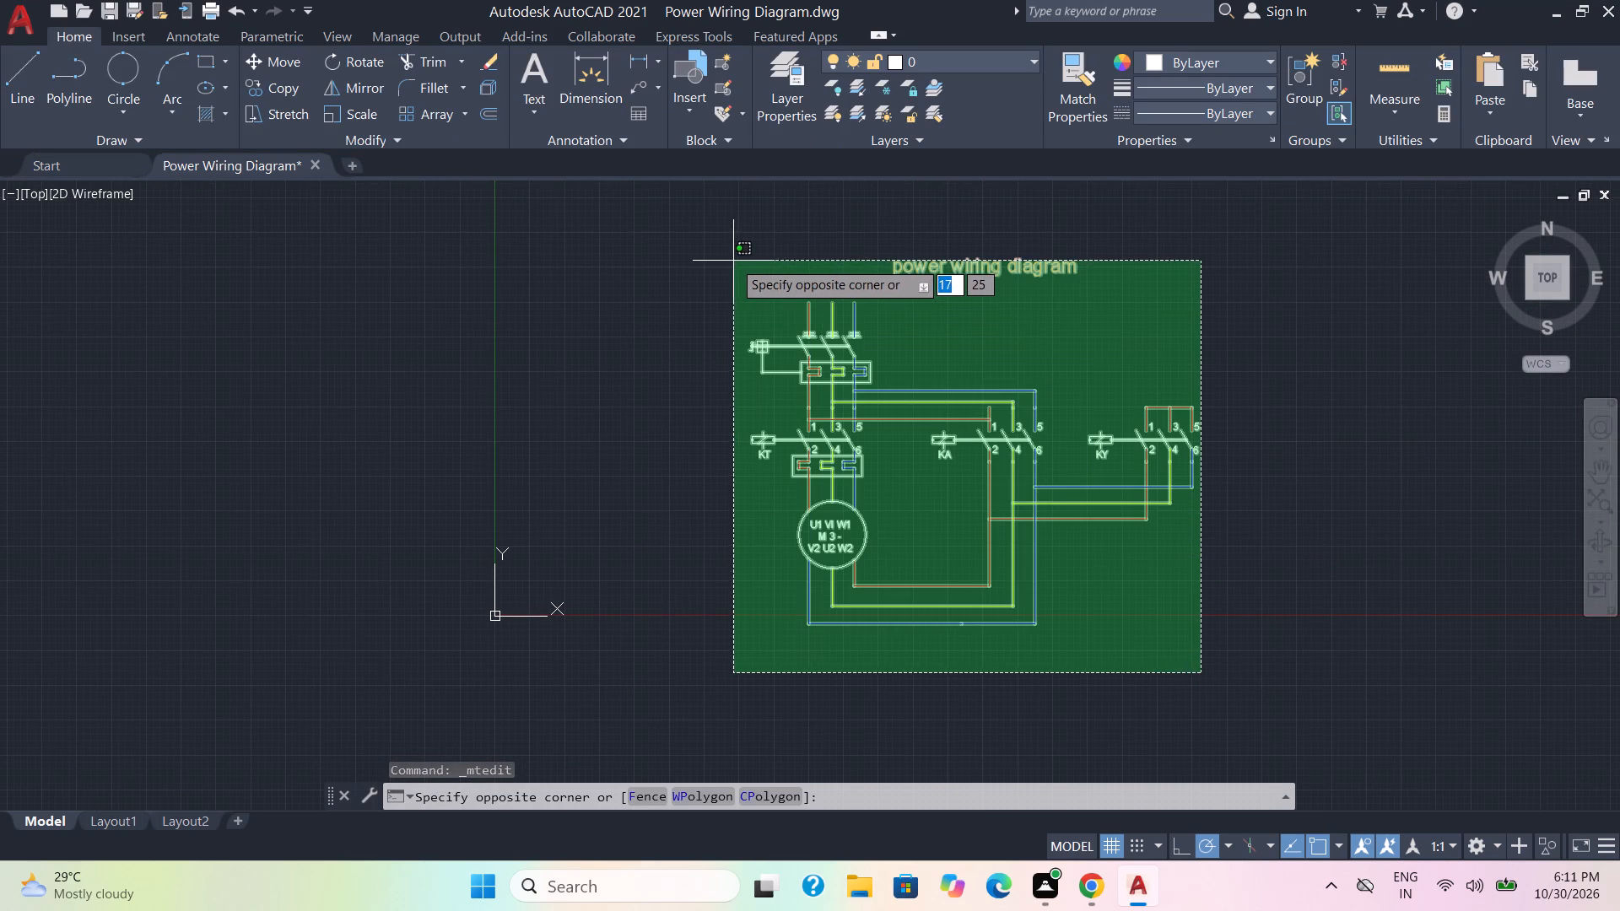
pyautogui.click(726, 239)
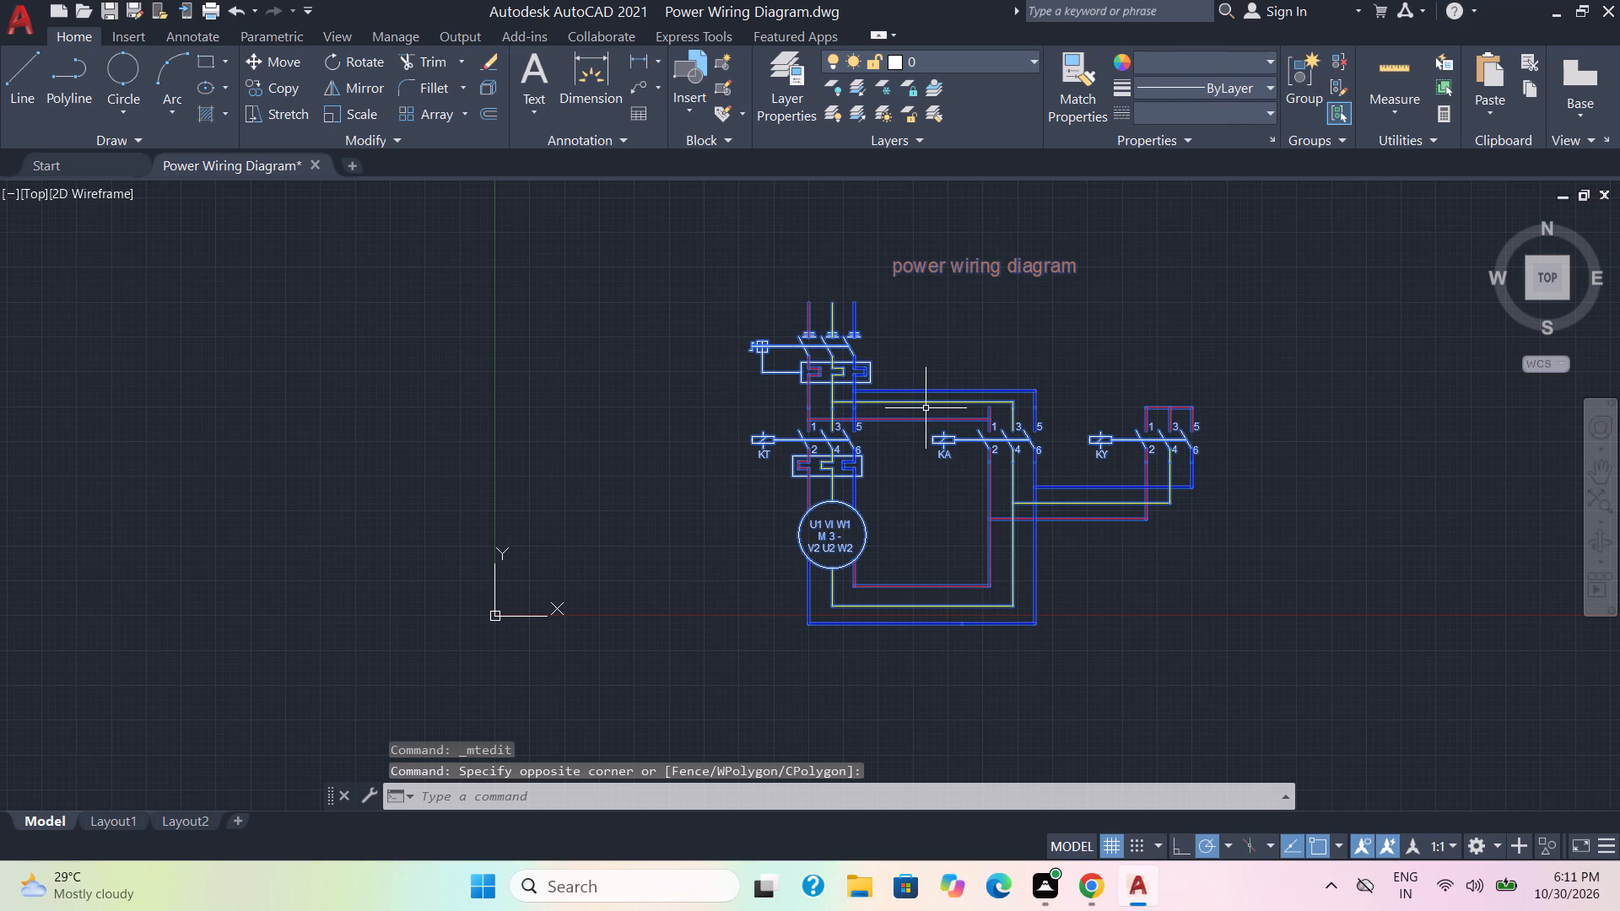
pyautogui.press('m')
pyautogui.press('Return')
pyautogui.click(937, 433)
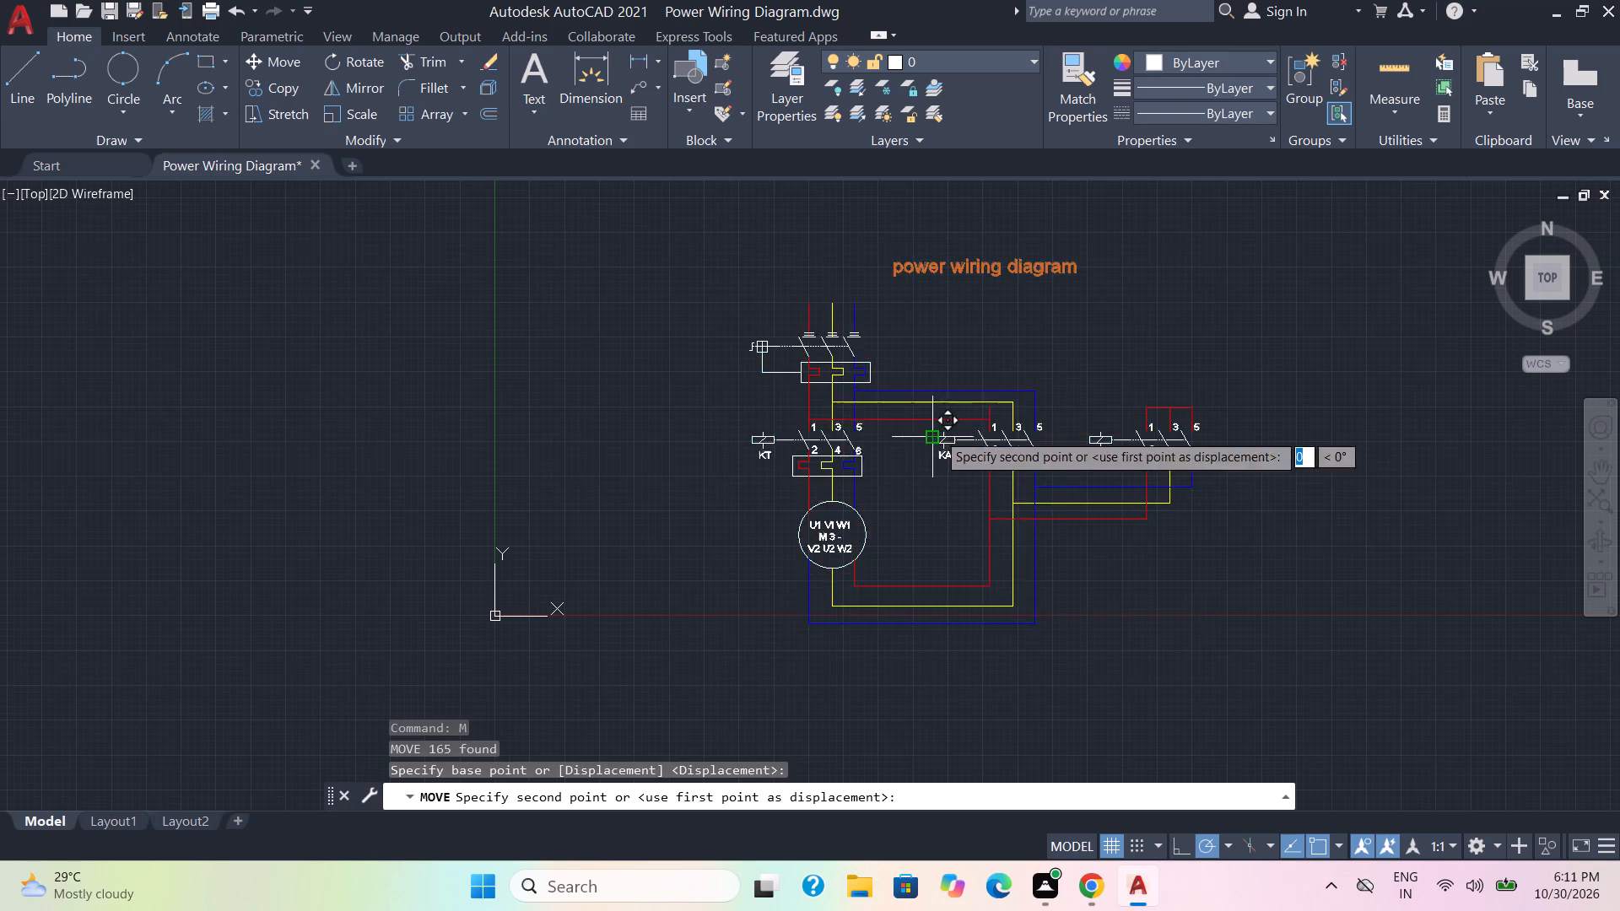
pyautogui.moveTo(972, 352); pyautogui.dragTo(482, 515, button='middle')
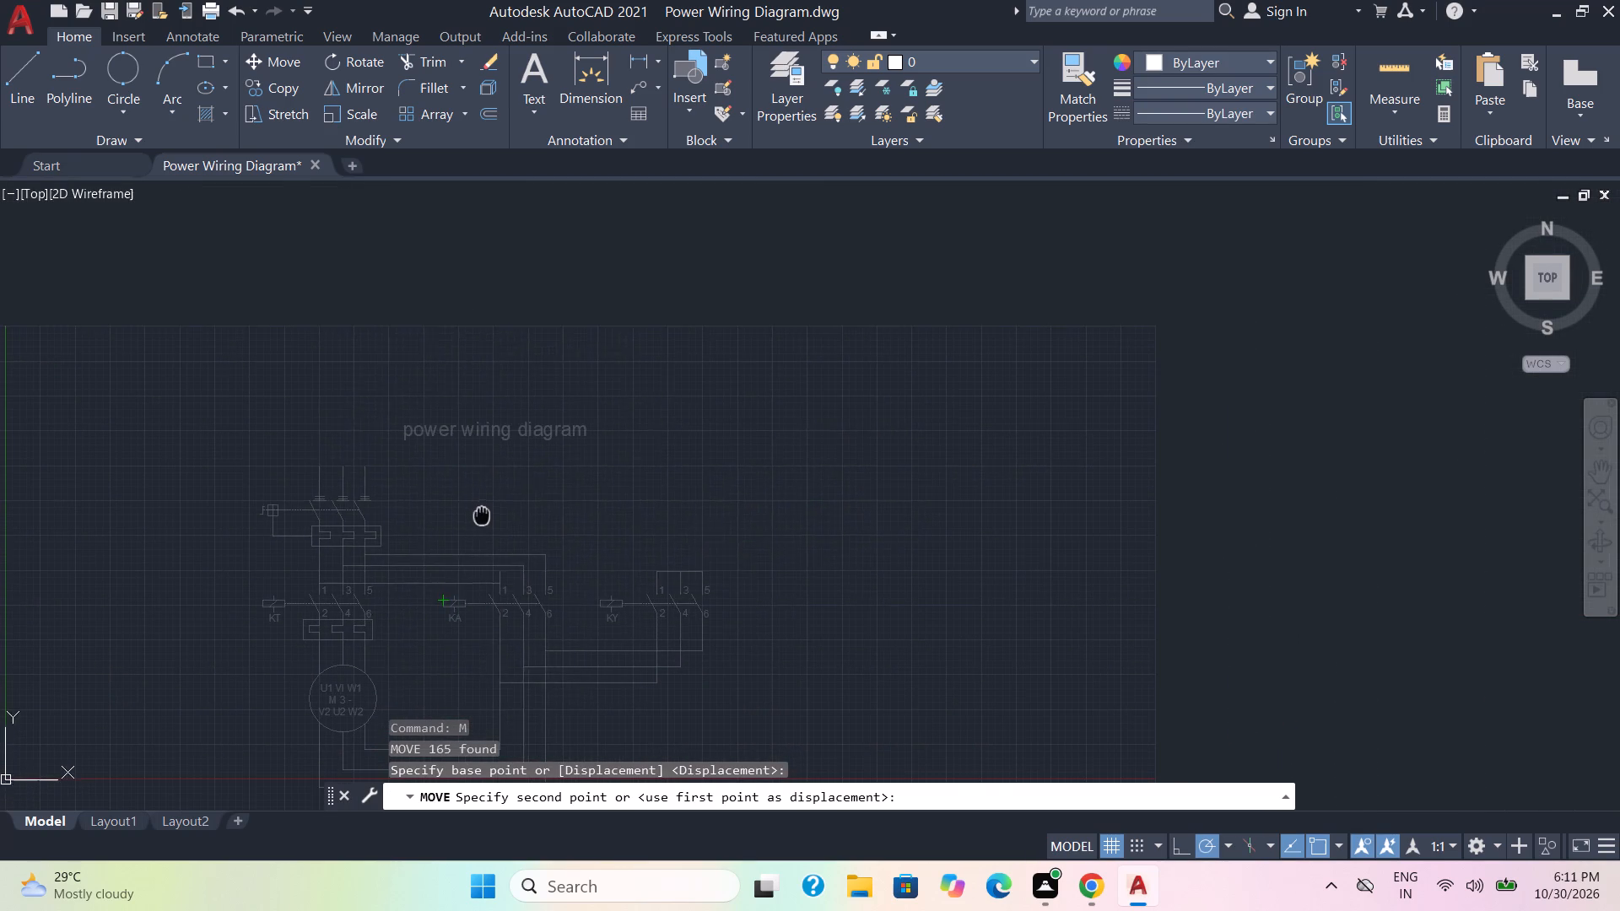
pyautogui.moveTo(482, 515); pyautogui.dragTo(481, 516, button='middle')
pyautogui.click(706, 434)
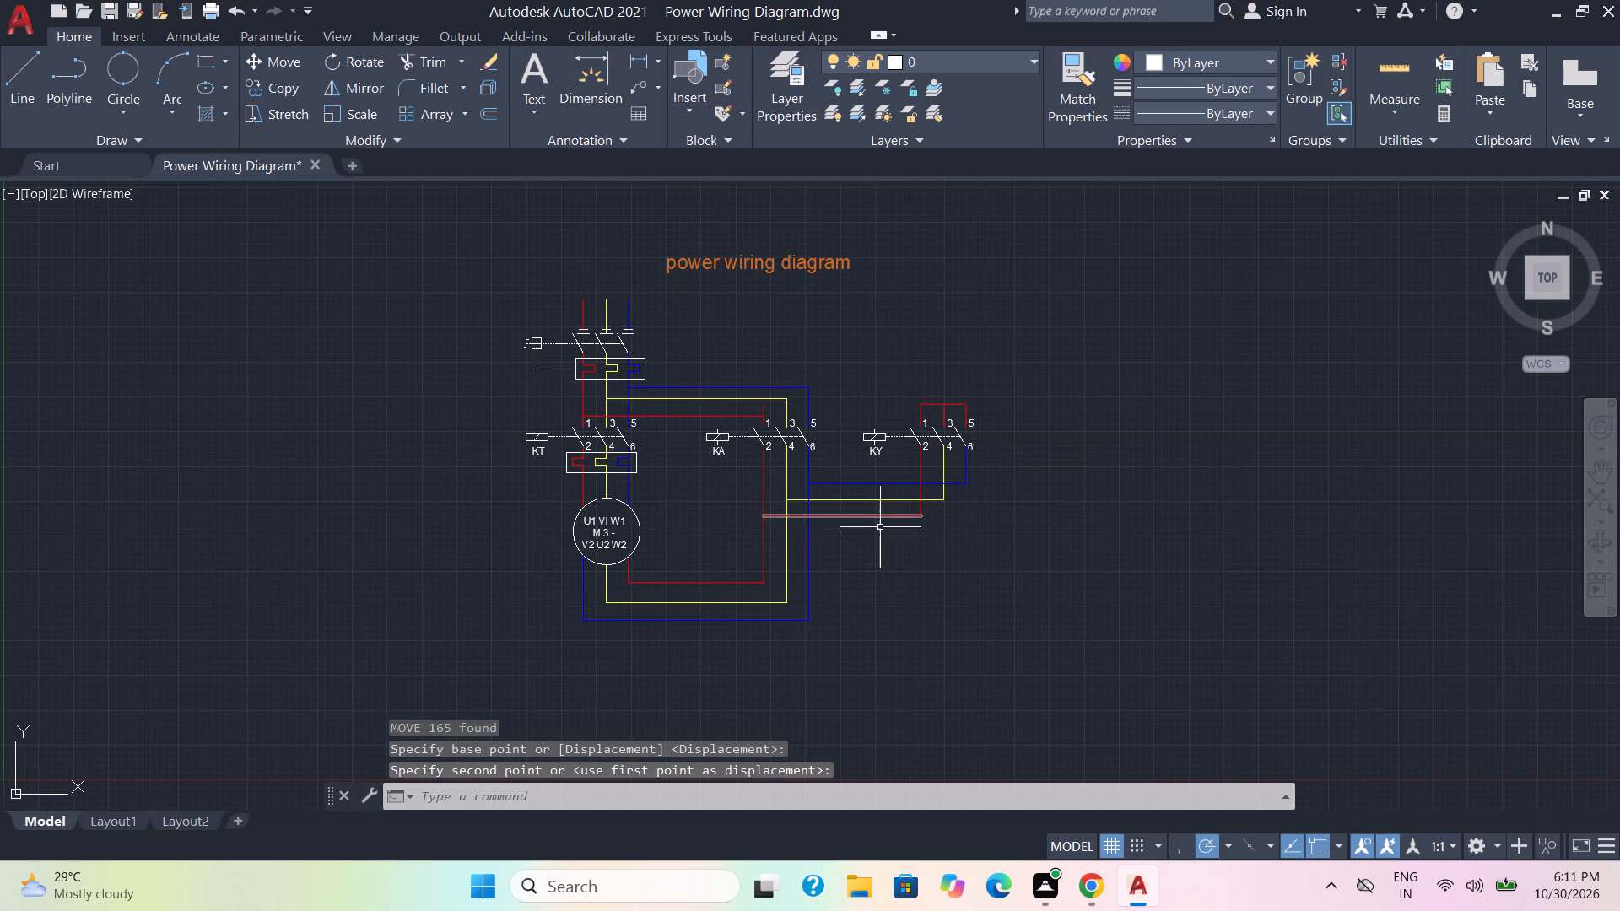
# Save the drawing with the repositioned diagram and title.
pyautogui.hotkey('ctrl', 's')
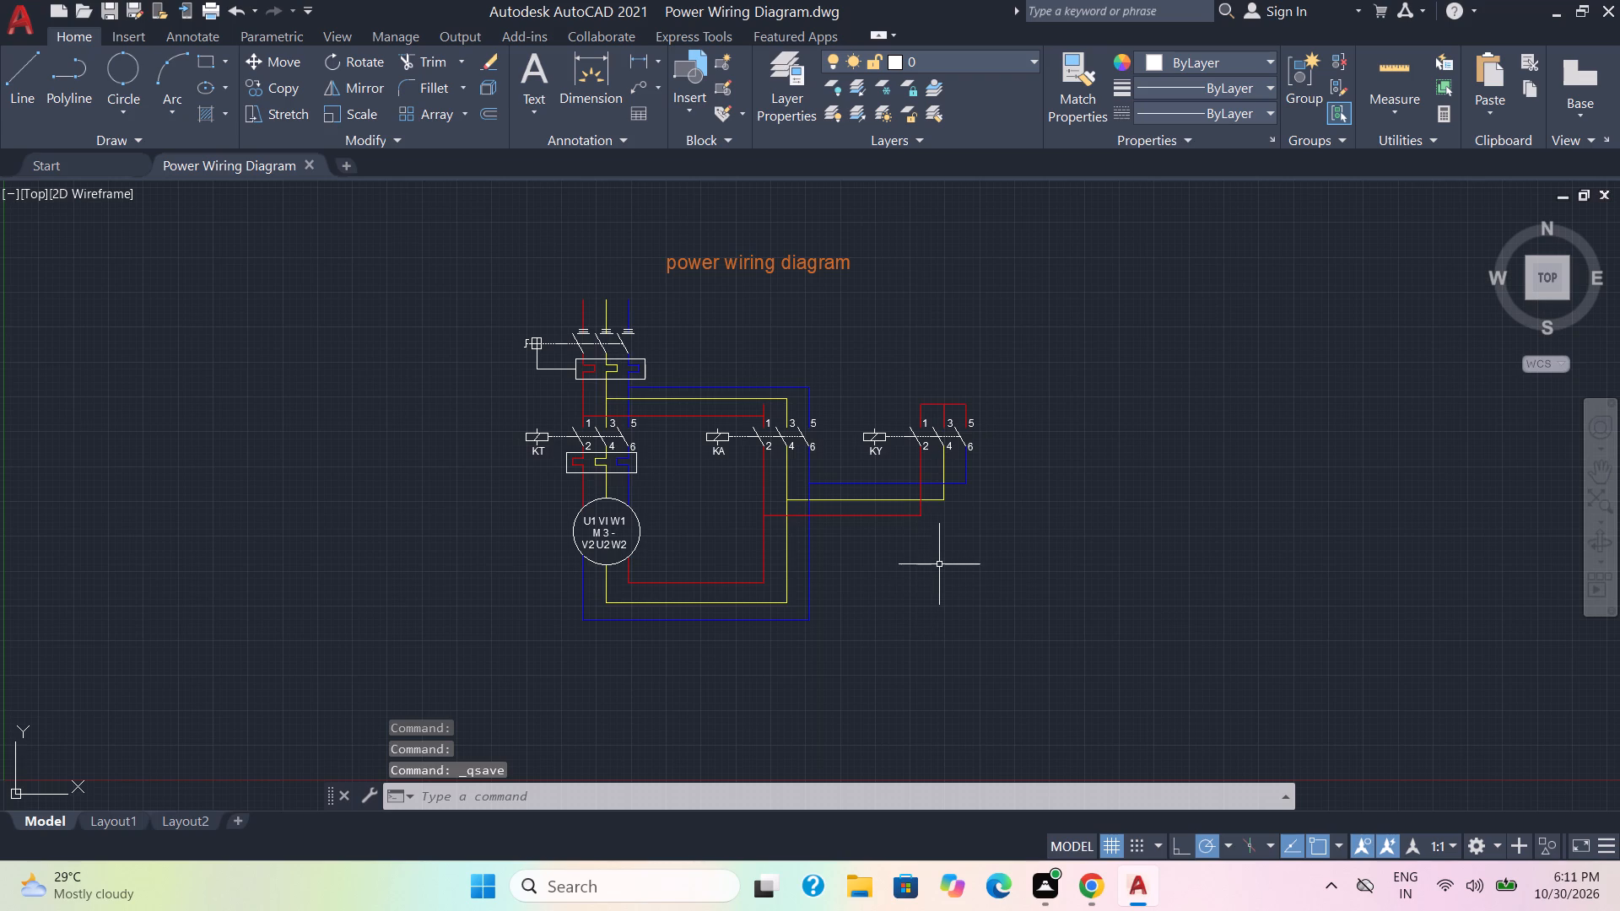
pyautogui.hotkey('ctrl', 's')
# Change the two linkage lines between the small square operating symbol and the upper protective device box to the HIDDEN2 linetype.
pyautogui.scroll(2, 640, 444)
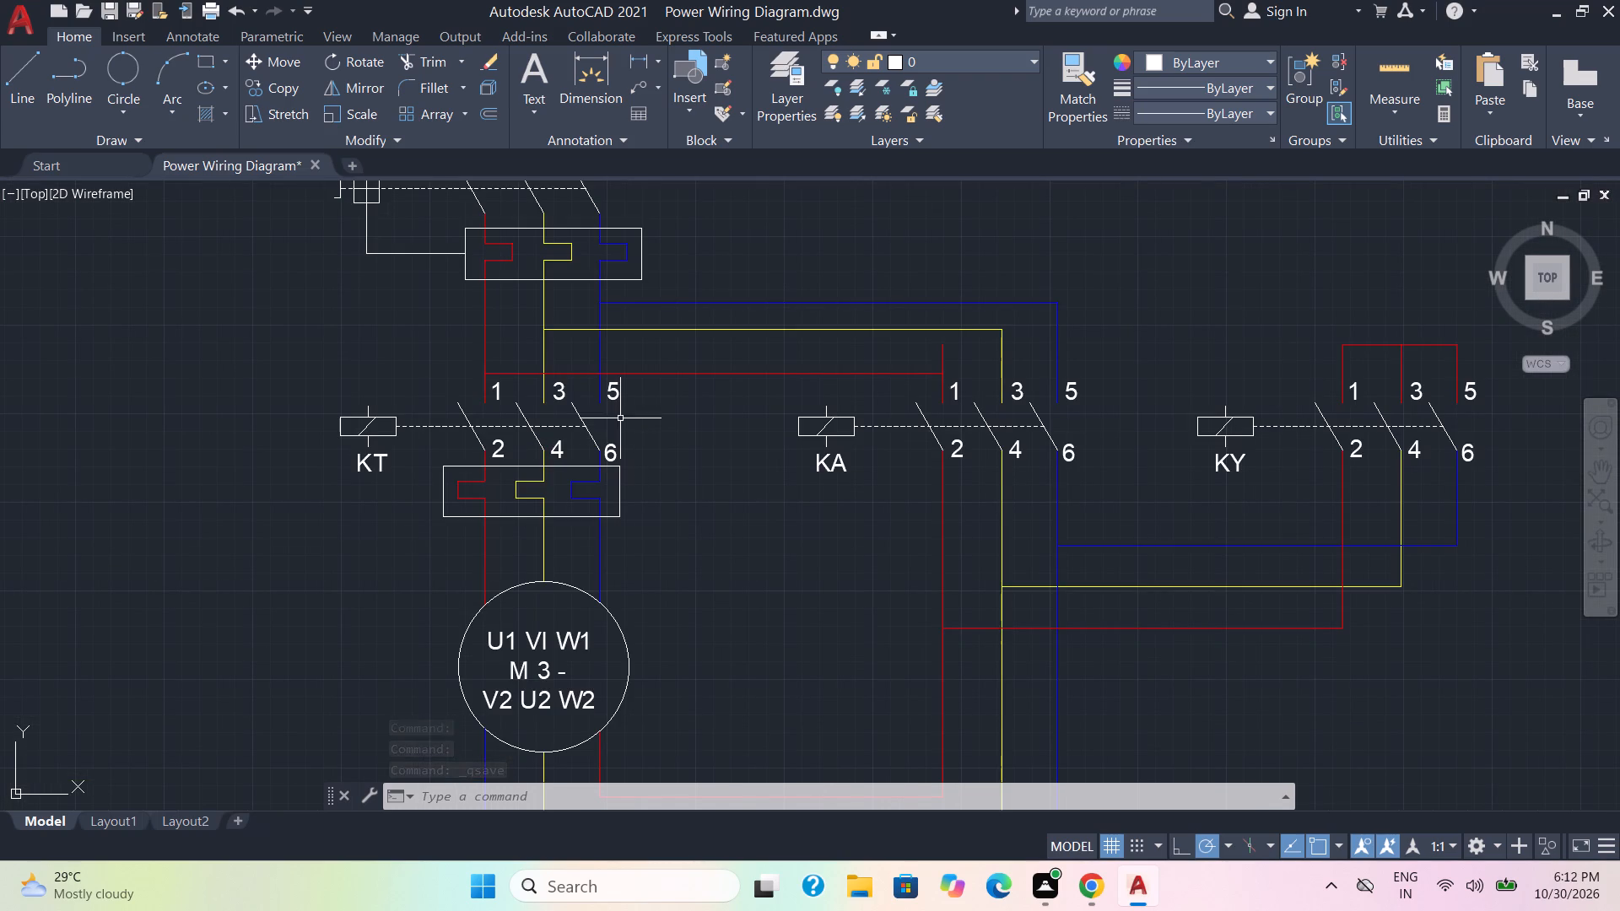
pyautogui.click(418, 255)
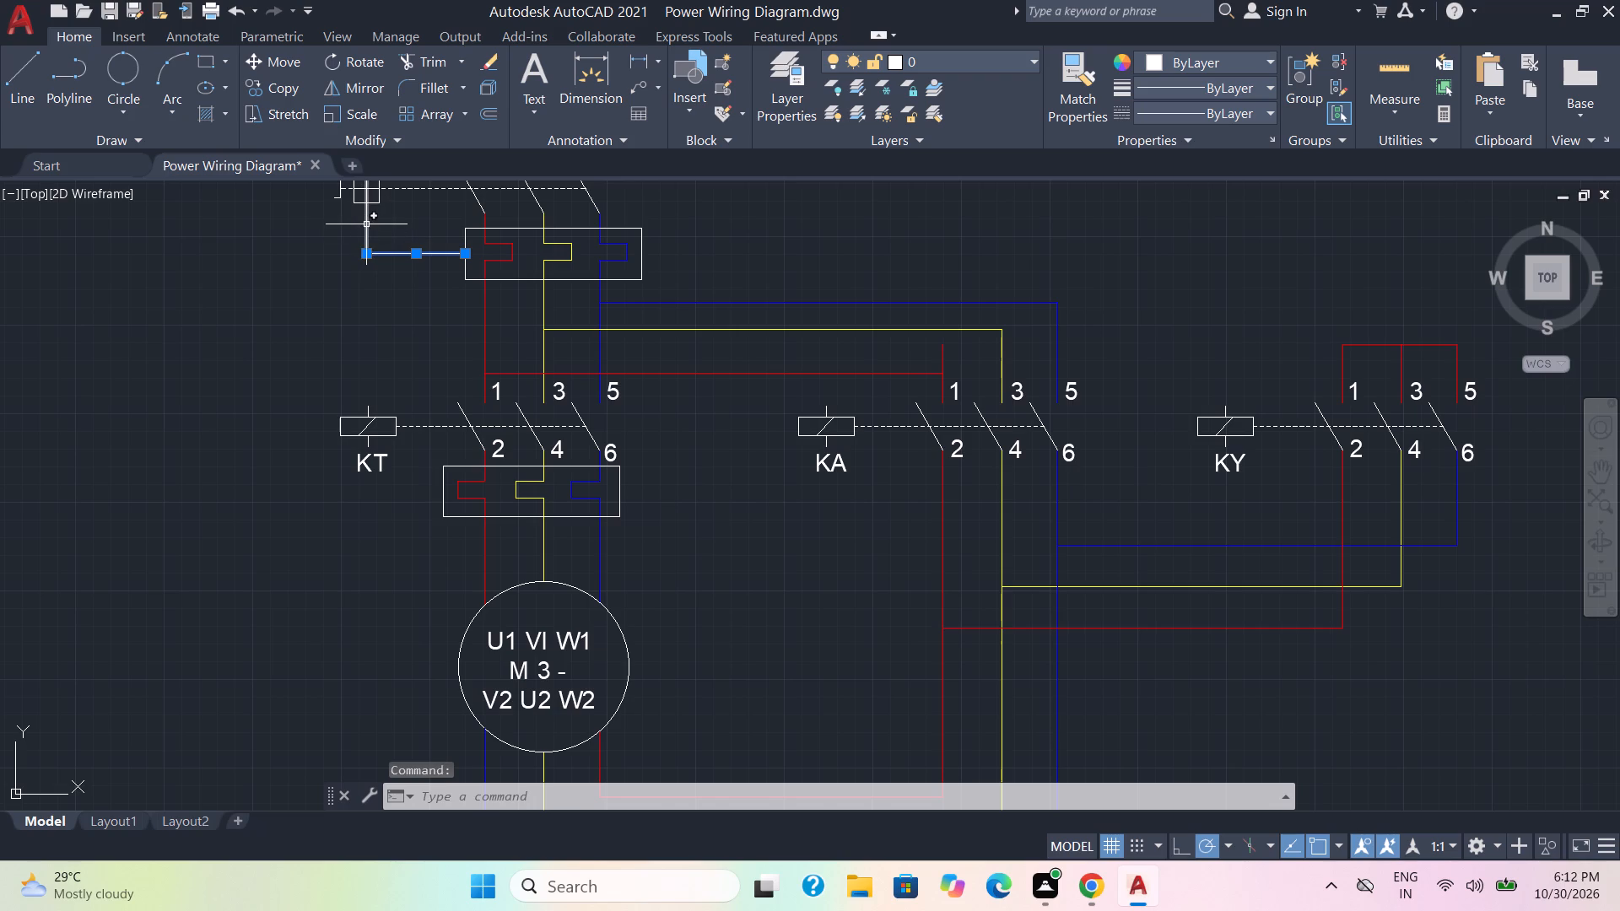
pyautogui.click(366, 235)
pyautogui.moveTo(418, 237); pyautogui.dragTo(415, 258, button='middle')
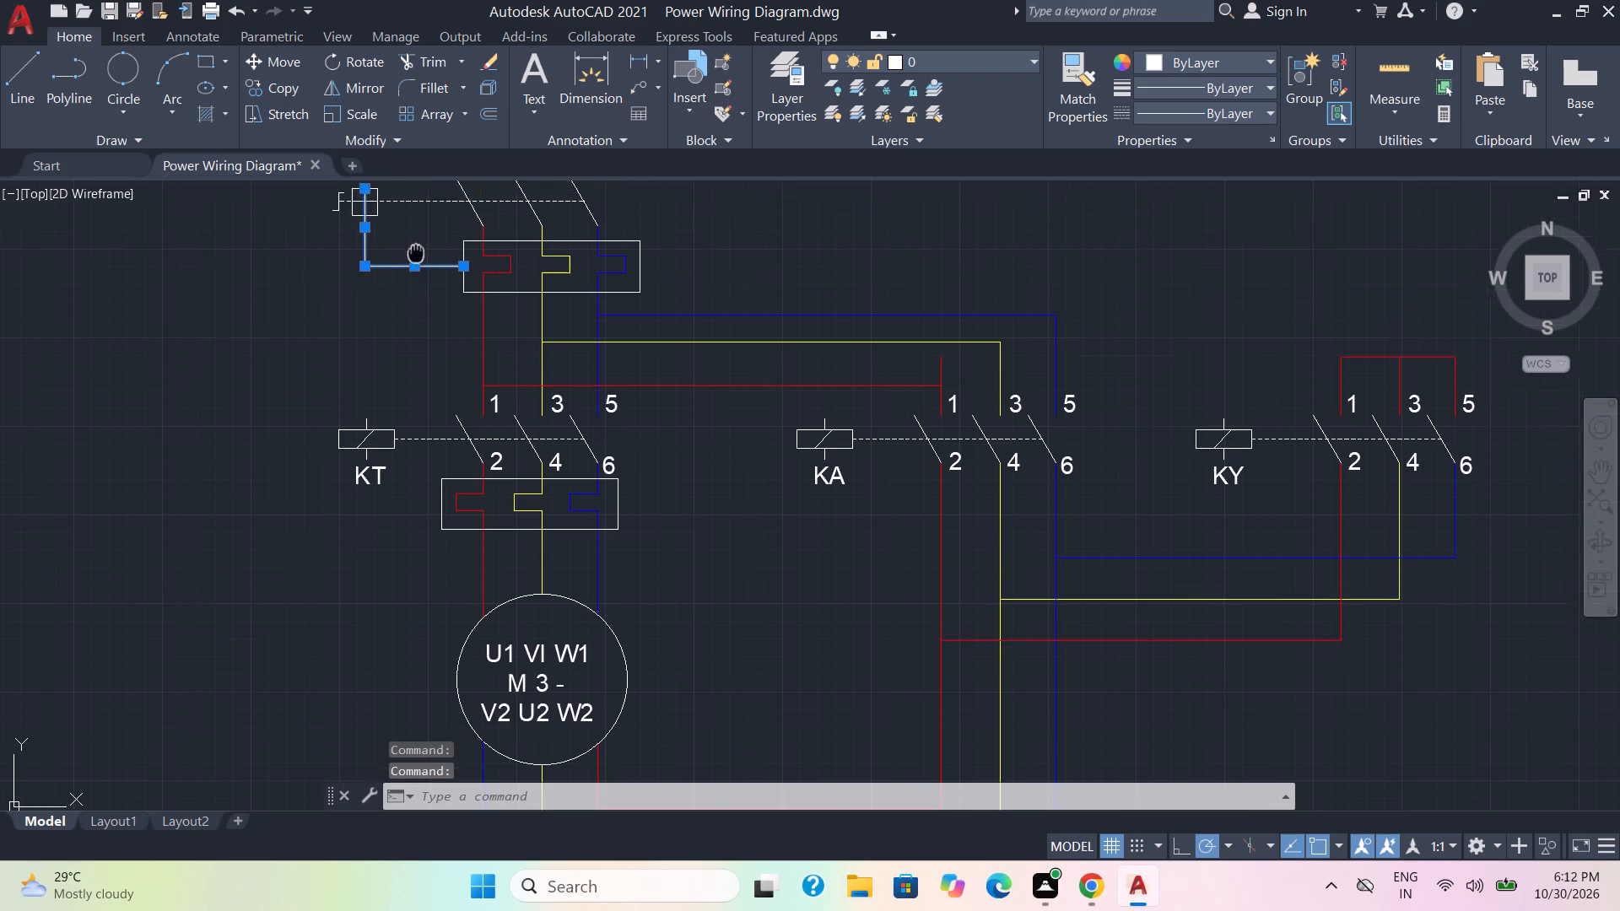
pyautogui.moveTo(415, 258); pyautogui.dragTo(425, 345, button='middle')
pyautogui.click(1251, 111)
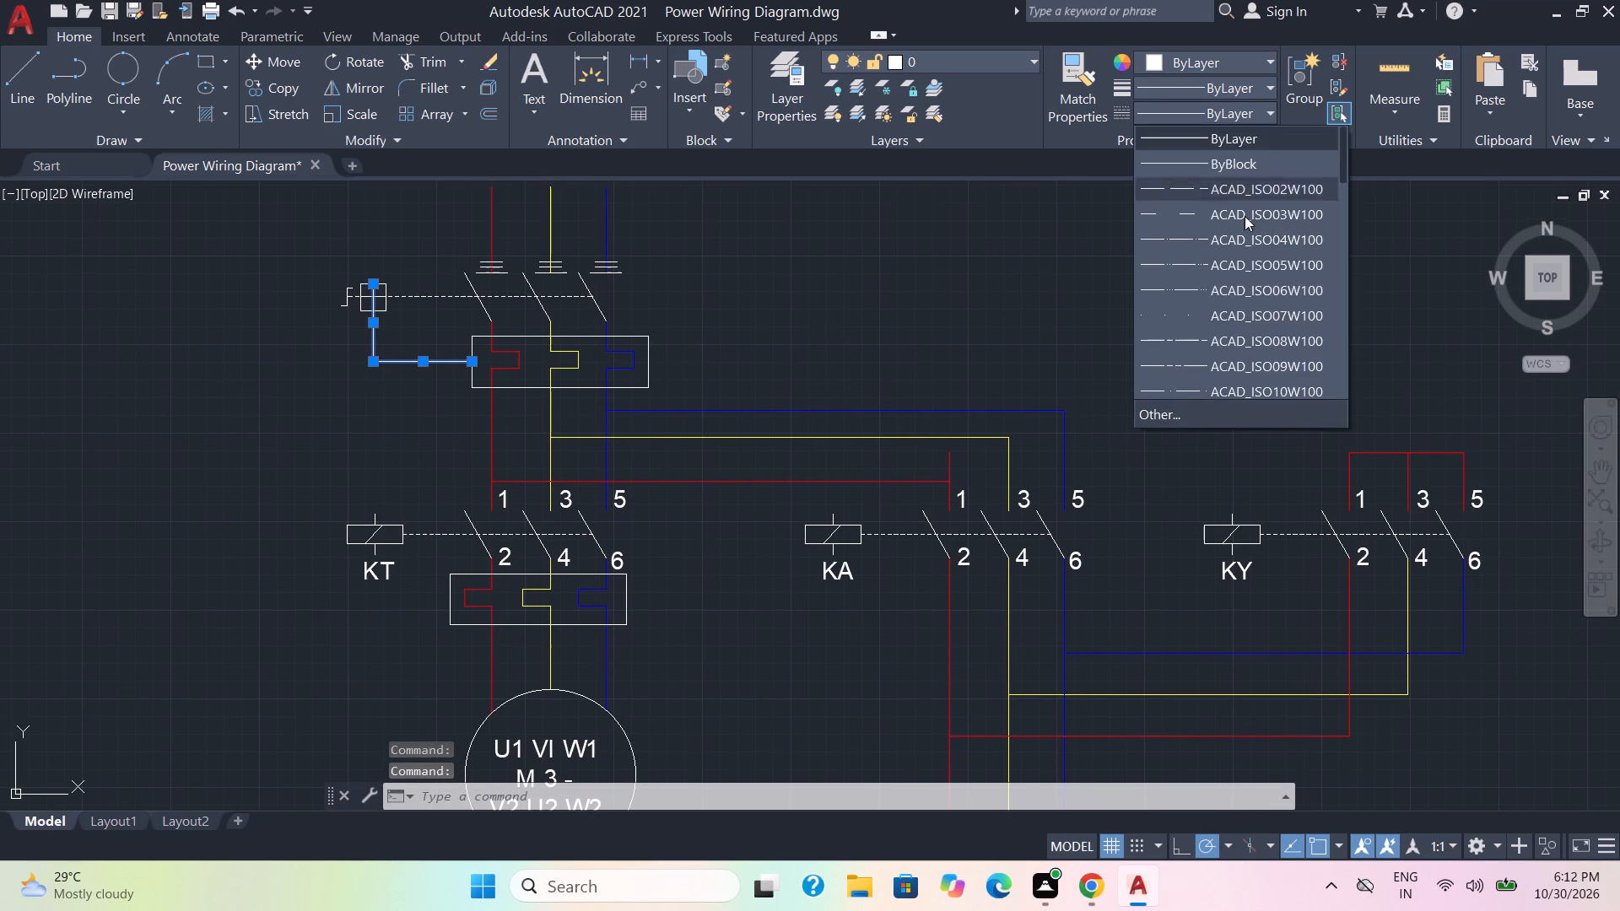
pyautogui.scroll(-13, 1228, 261)
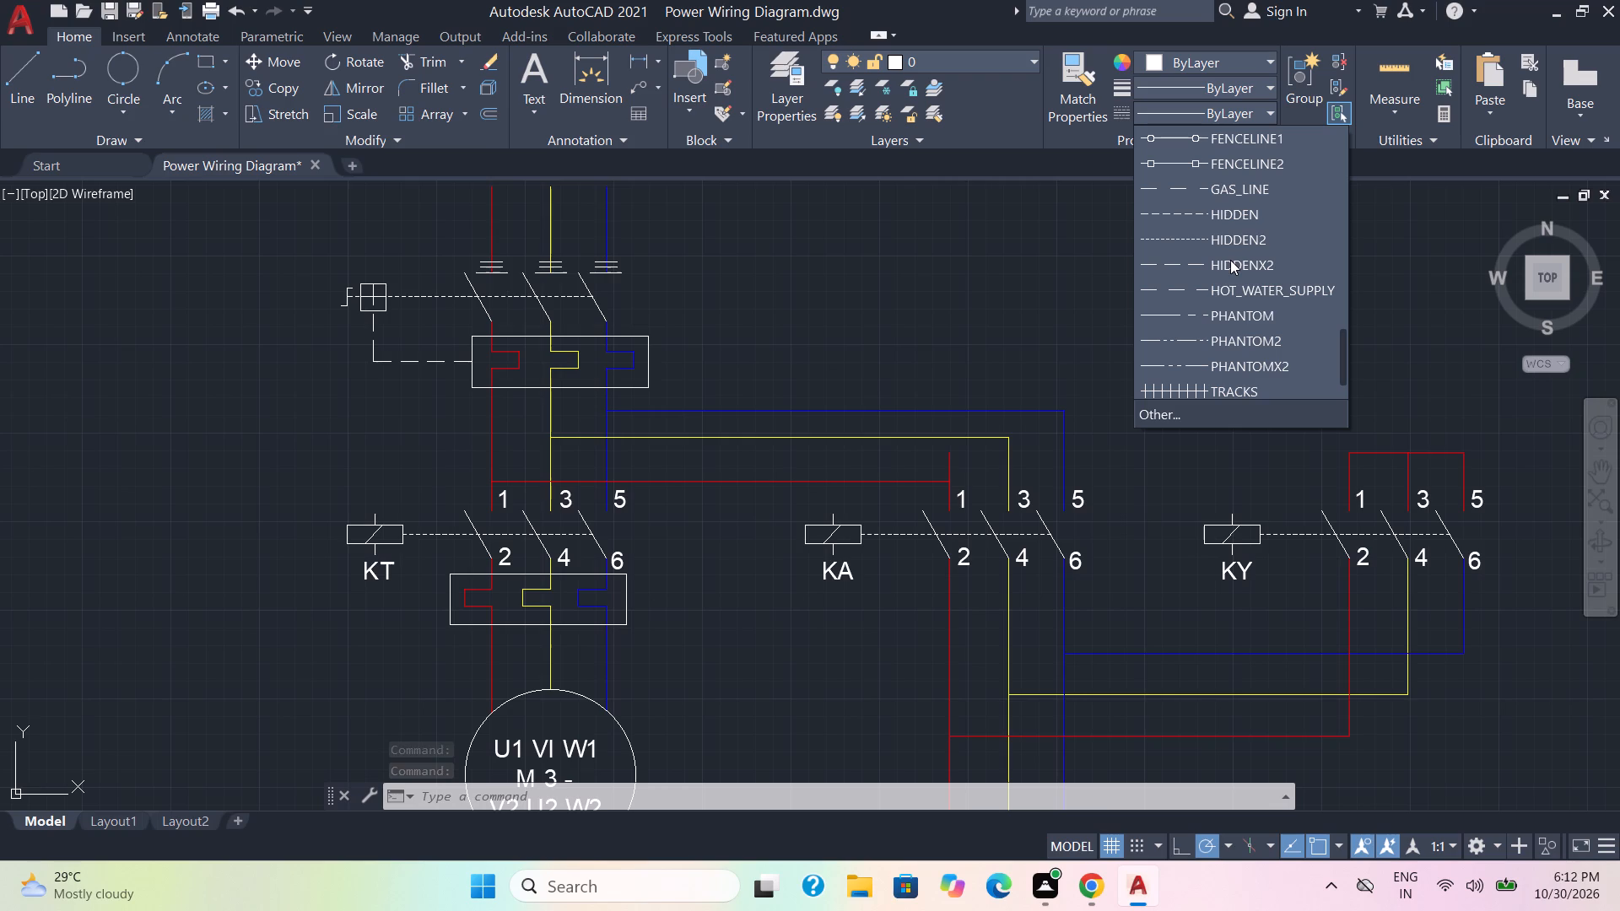
pyautogui.click(1230, 239)
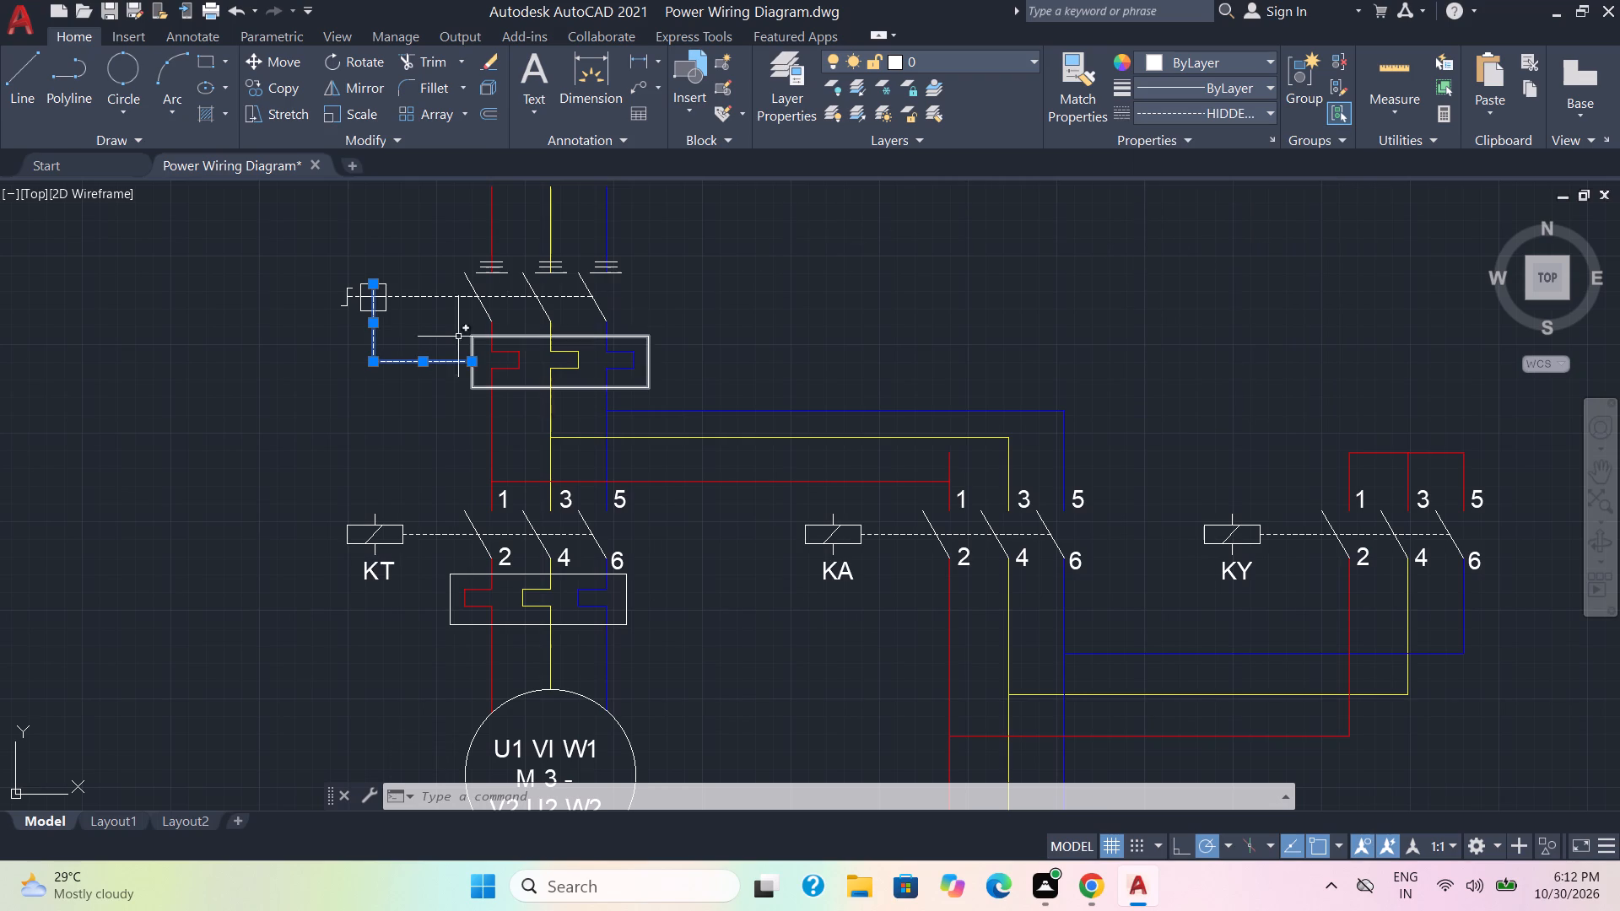
pyautogui.press('Escape')
# Draw a solid vertical line through the small square operating symbol, from its bottom edge midpoint to its top edge midpoint.
pyautogui.scroll(2, 421, 328)
pyautogui.moveTo(413, 319); pyautogui.dragTo(416, 320, button='middle')
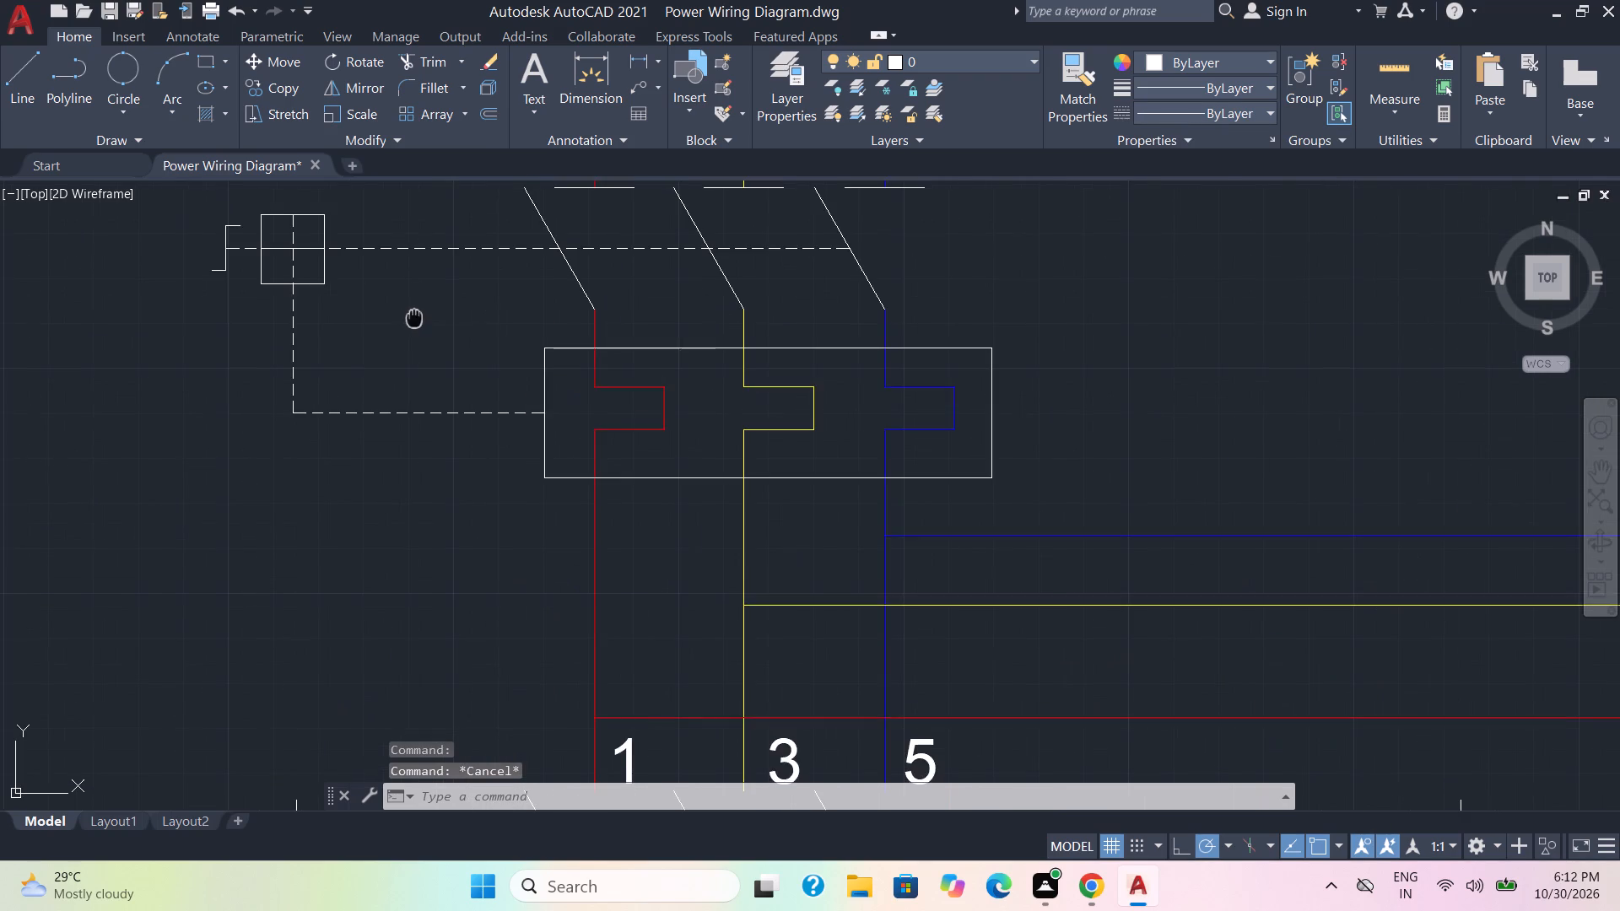
pyautogui.moveTo(416, 320); pyautogui.dragTo(597, 433, button='middle')
pyautogui.click(29, 91)
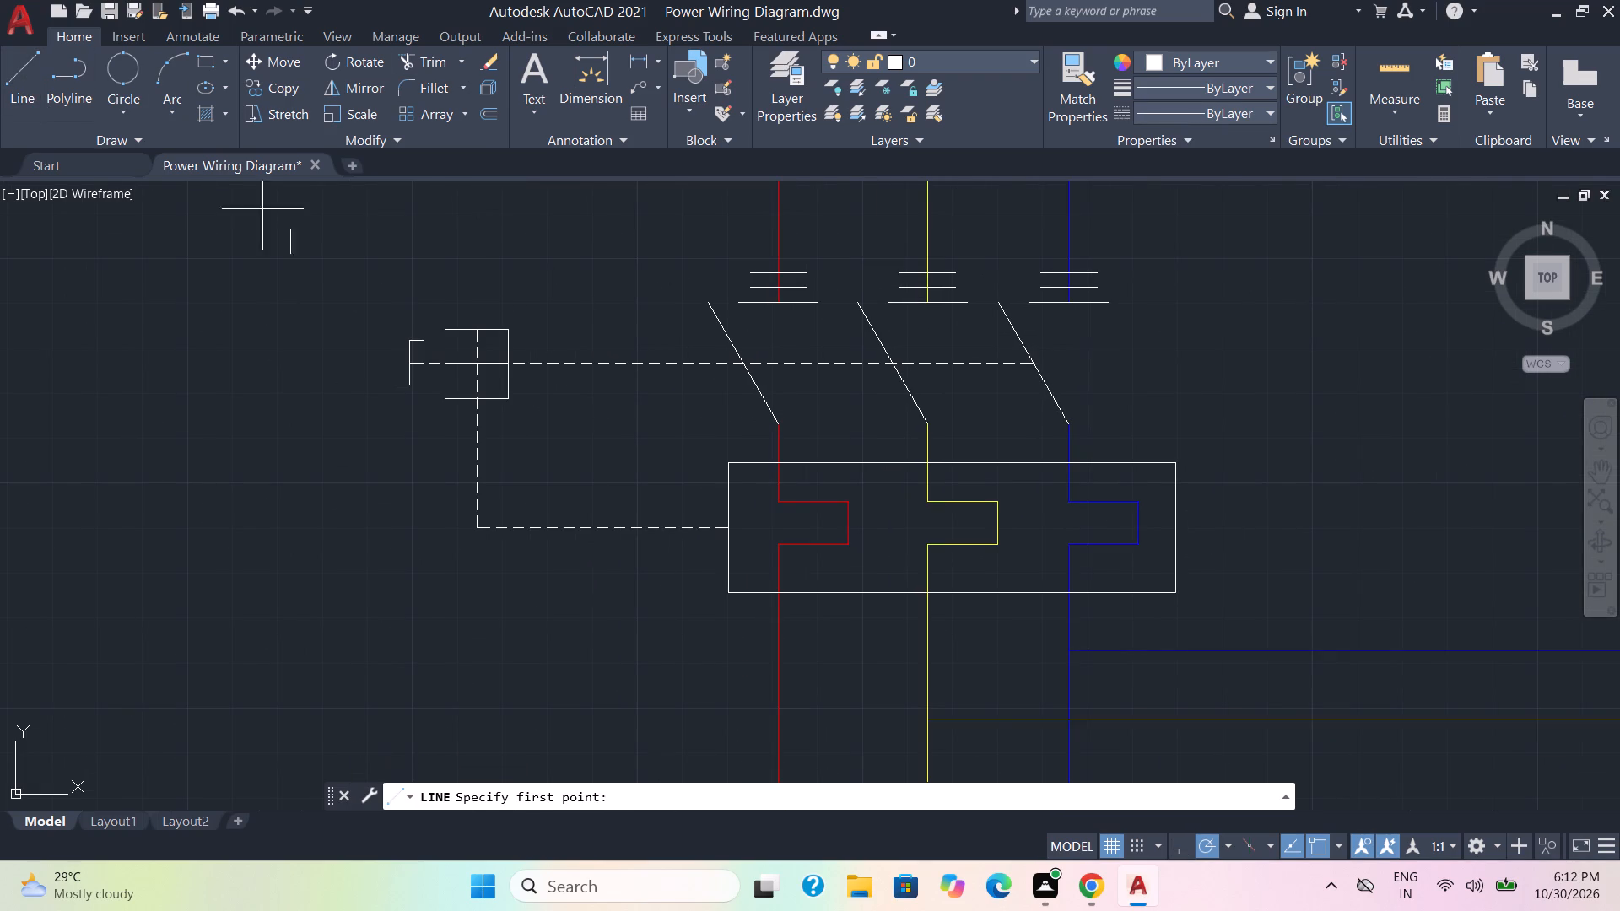
pyautogui.click(477, 396)
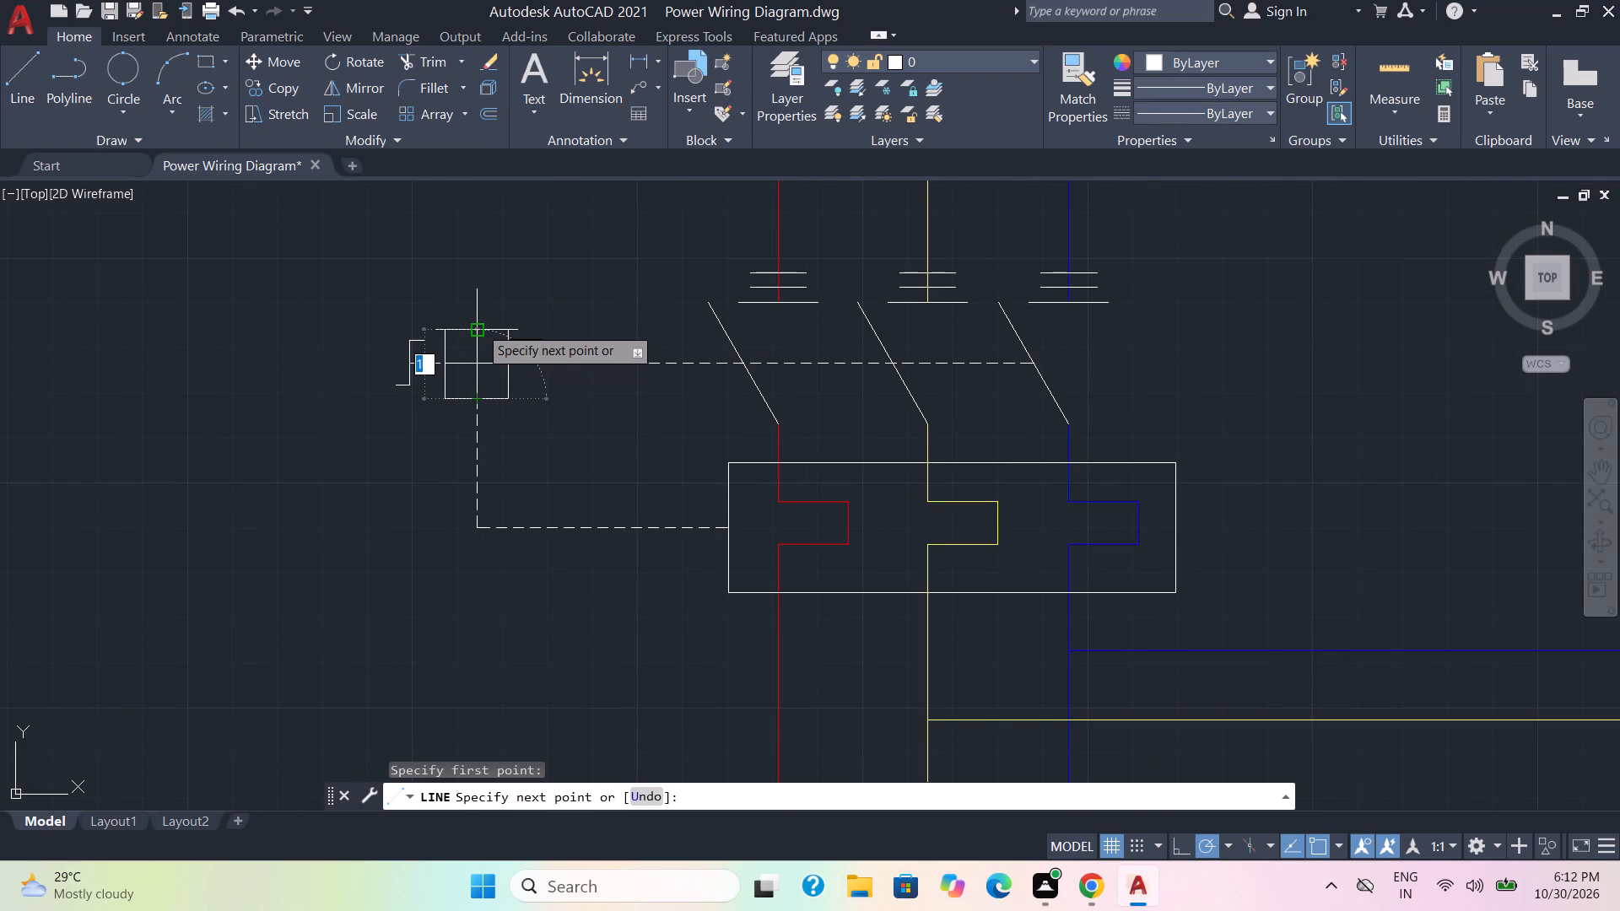
pyautogui.click(479, 326)
pyautogui.press('Escape')
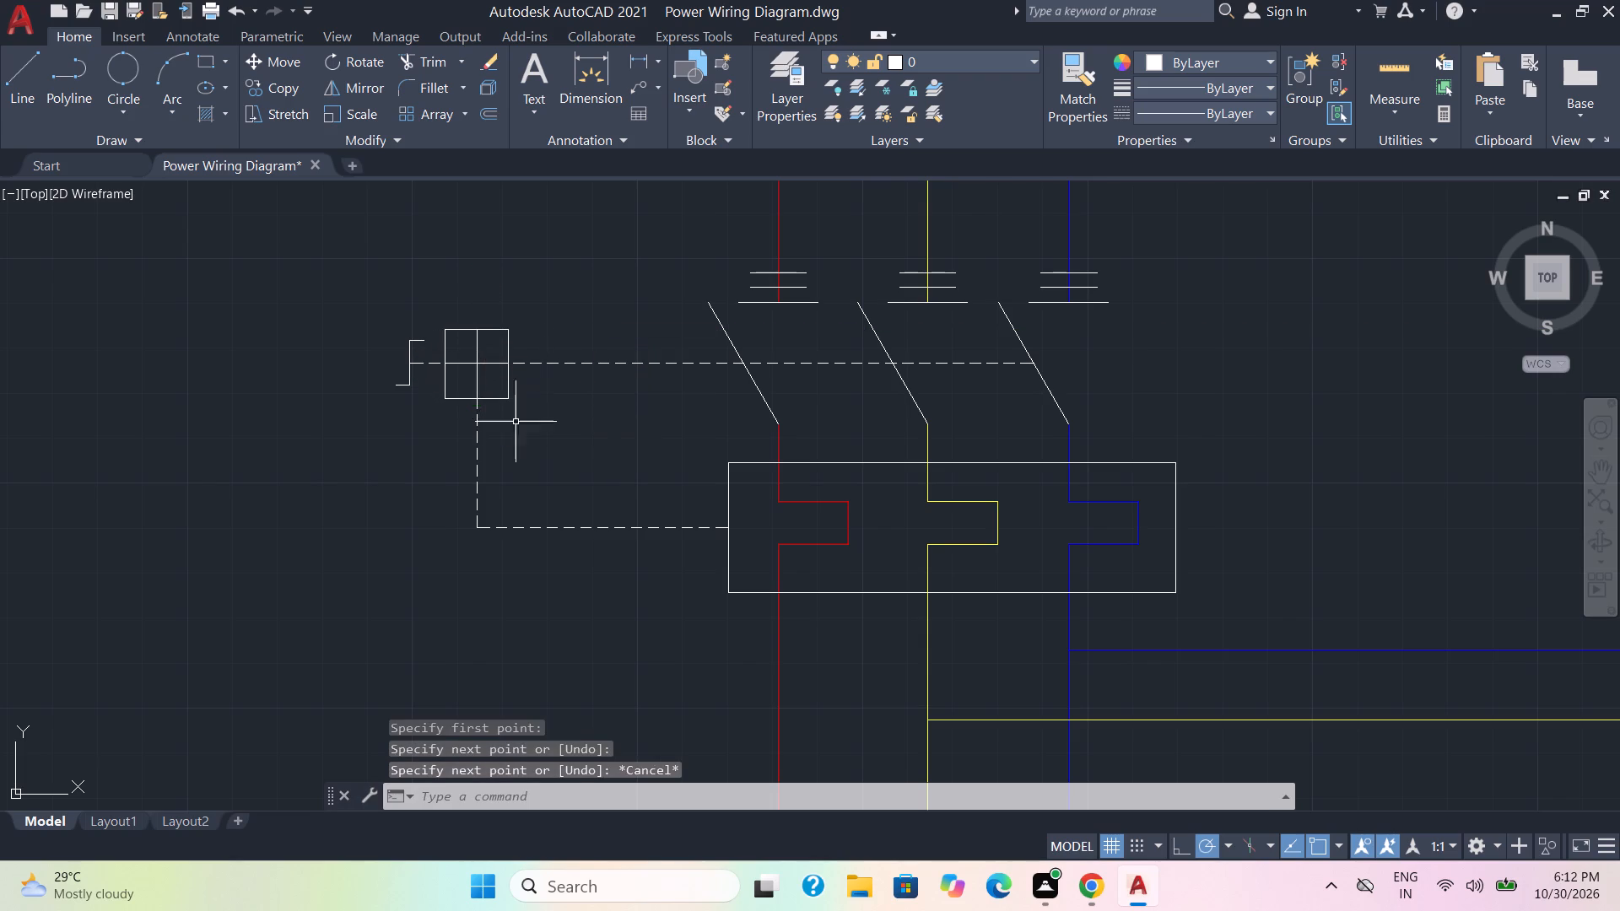
# Save the drawing with the dashed linkage lines and the solid vertical line in the square symbol.
pyautogui.scroll(-1, 575, 454)
pyautogui.moveTo(593, 458); pyautogui.dragTo(582, 355, button='middle')
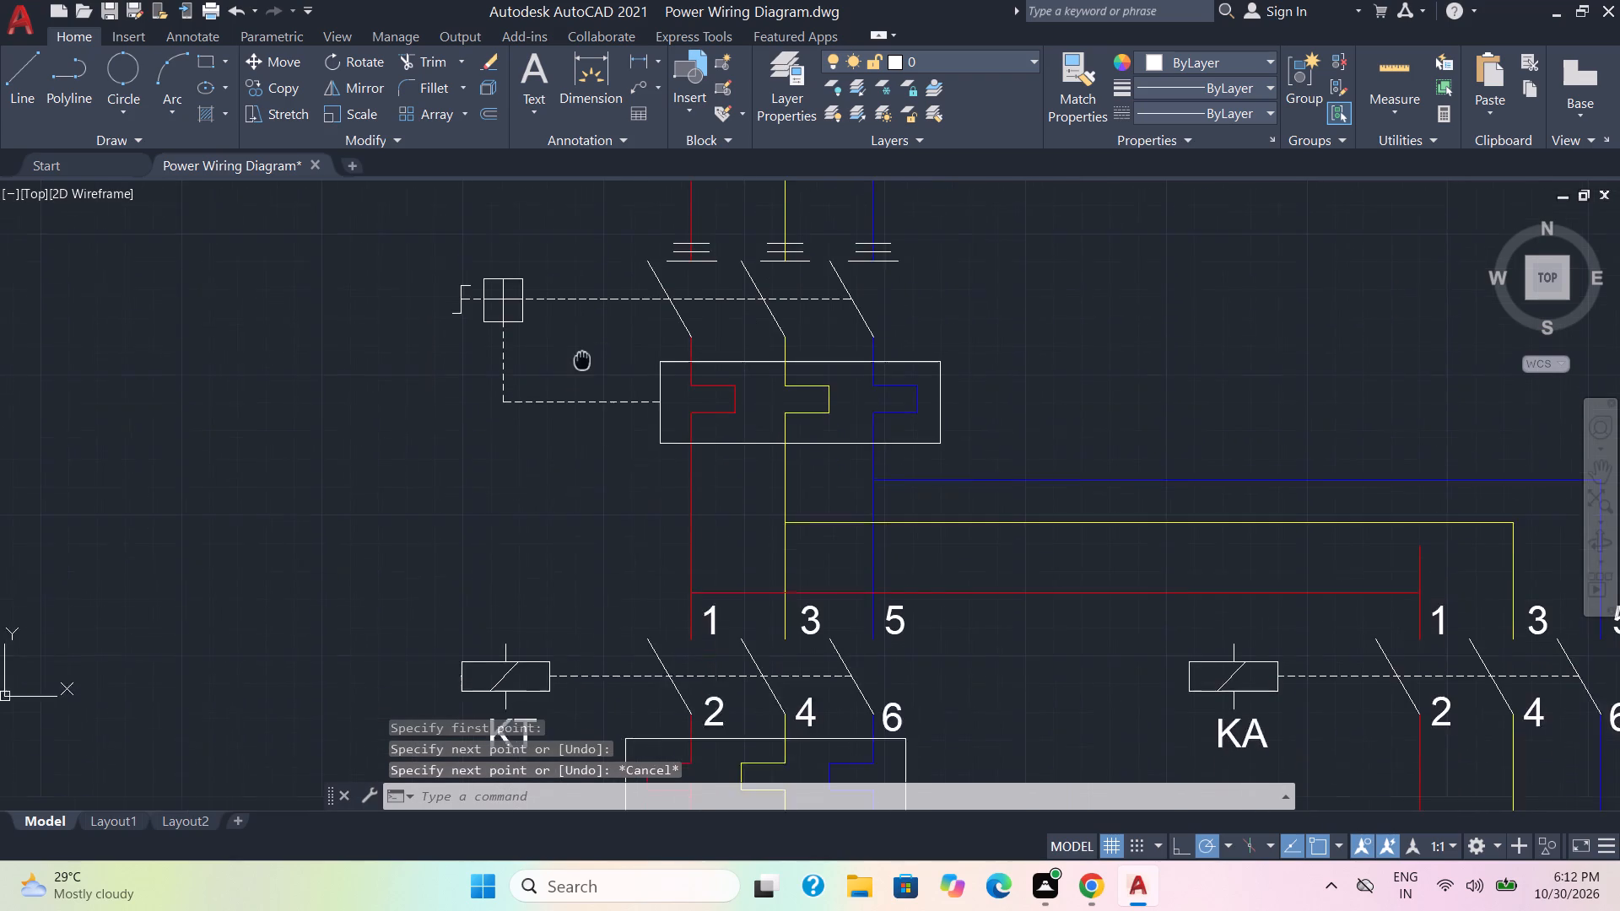
pyautogui.moveTo(582, 355); pyautogui.dragTo(582, 350, button='middle')
pyautogui.scroll(-2, 604, 394)
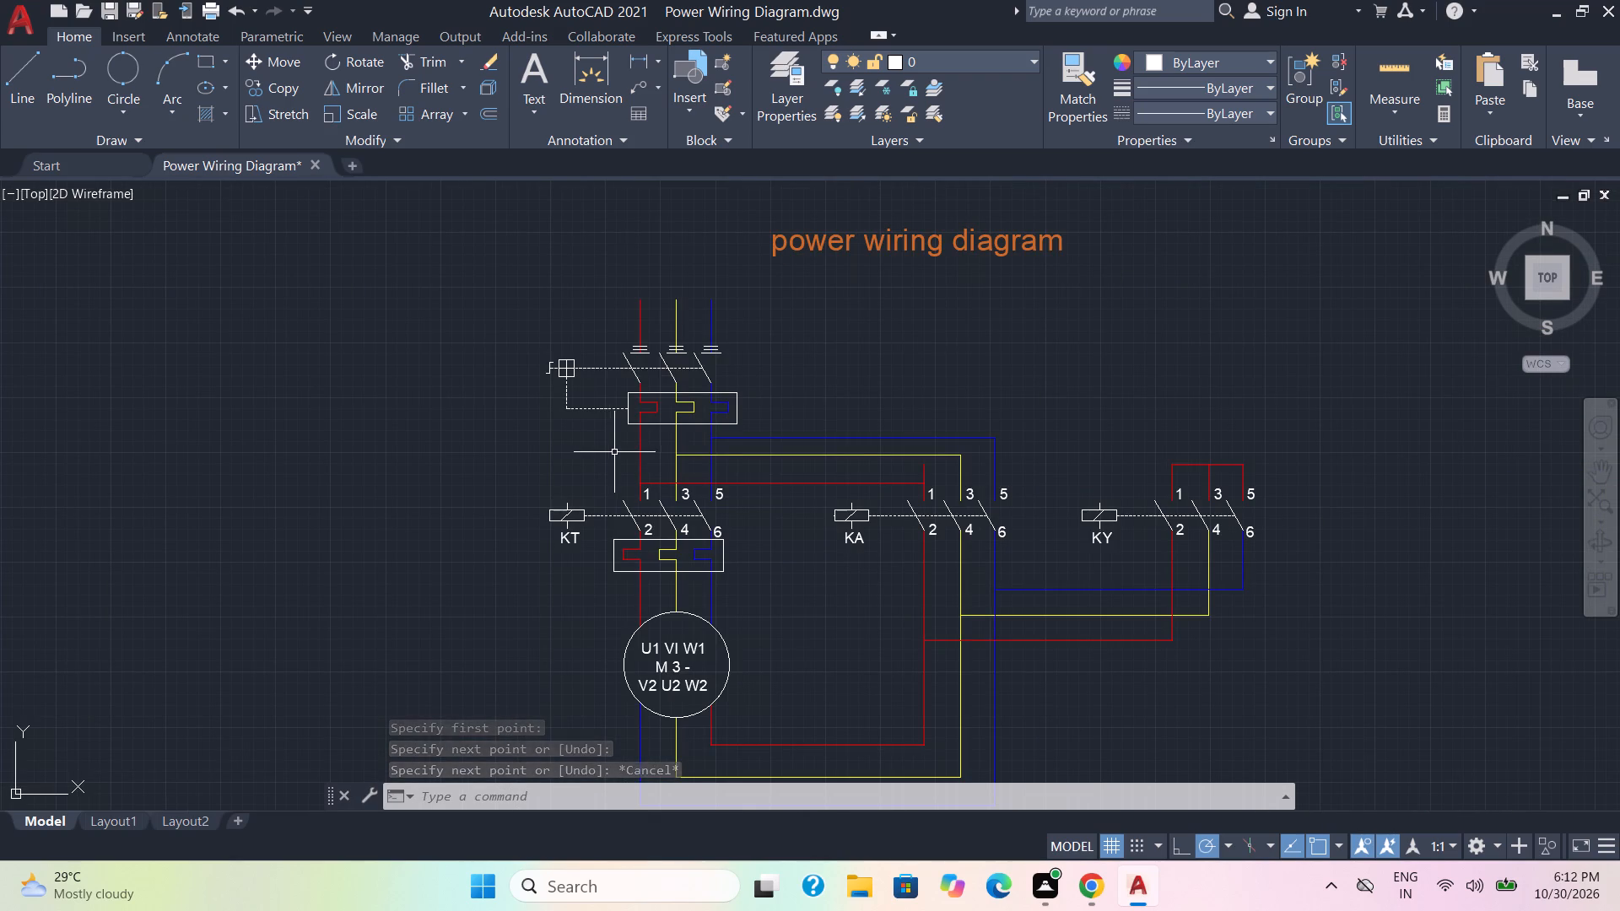
pyautogui.hotkey('ctrl', 's')
pyautogui.moveTo(804, 586); pyautogui.dragTo(739, 516, button='middle')
pyautogui.scroll(-1, 715, 537)
pyautogui.scroll(1, 729, 543)
pyautogui.moveTo(729, 543); pyautogui.dragTo(725, 561, button='middle')
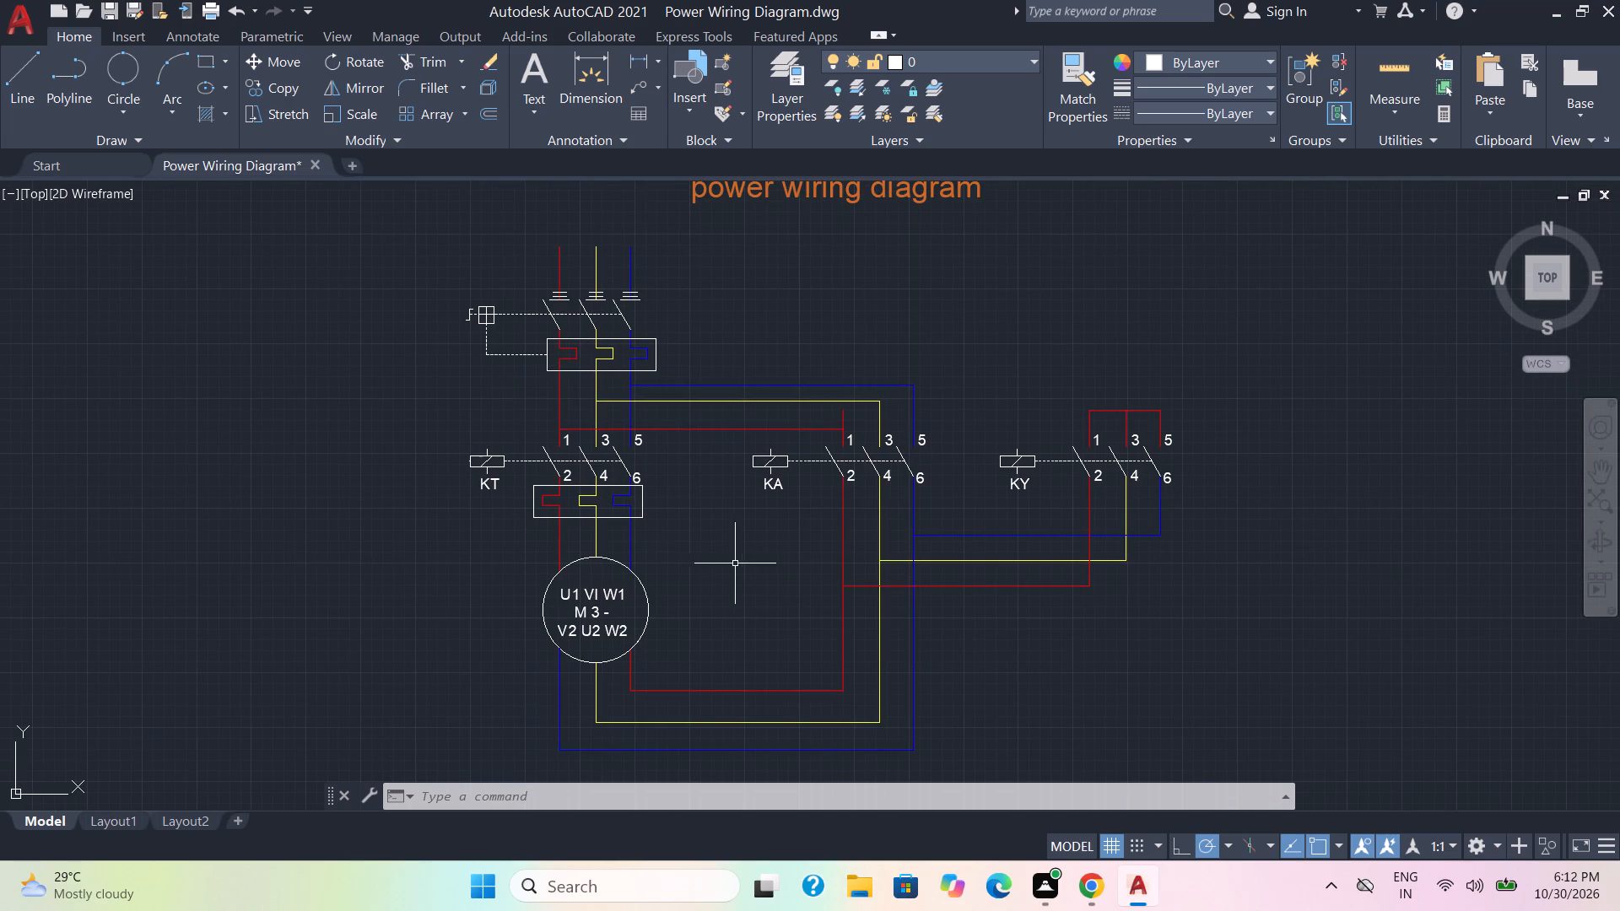
pyautogui.scroll(-1, 681, 580)
pyautogui.scroll(1, 744, 591)
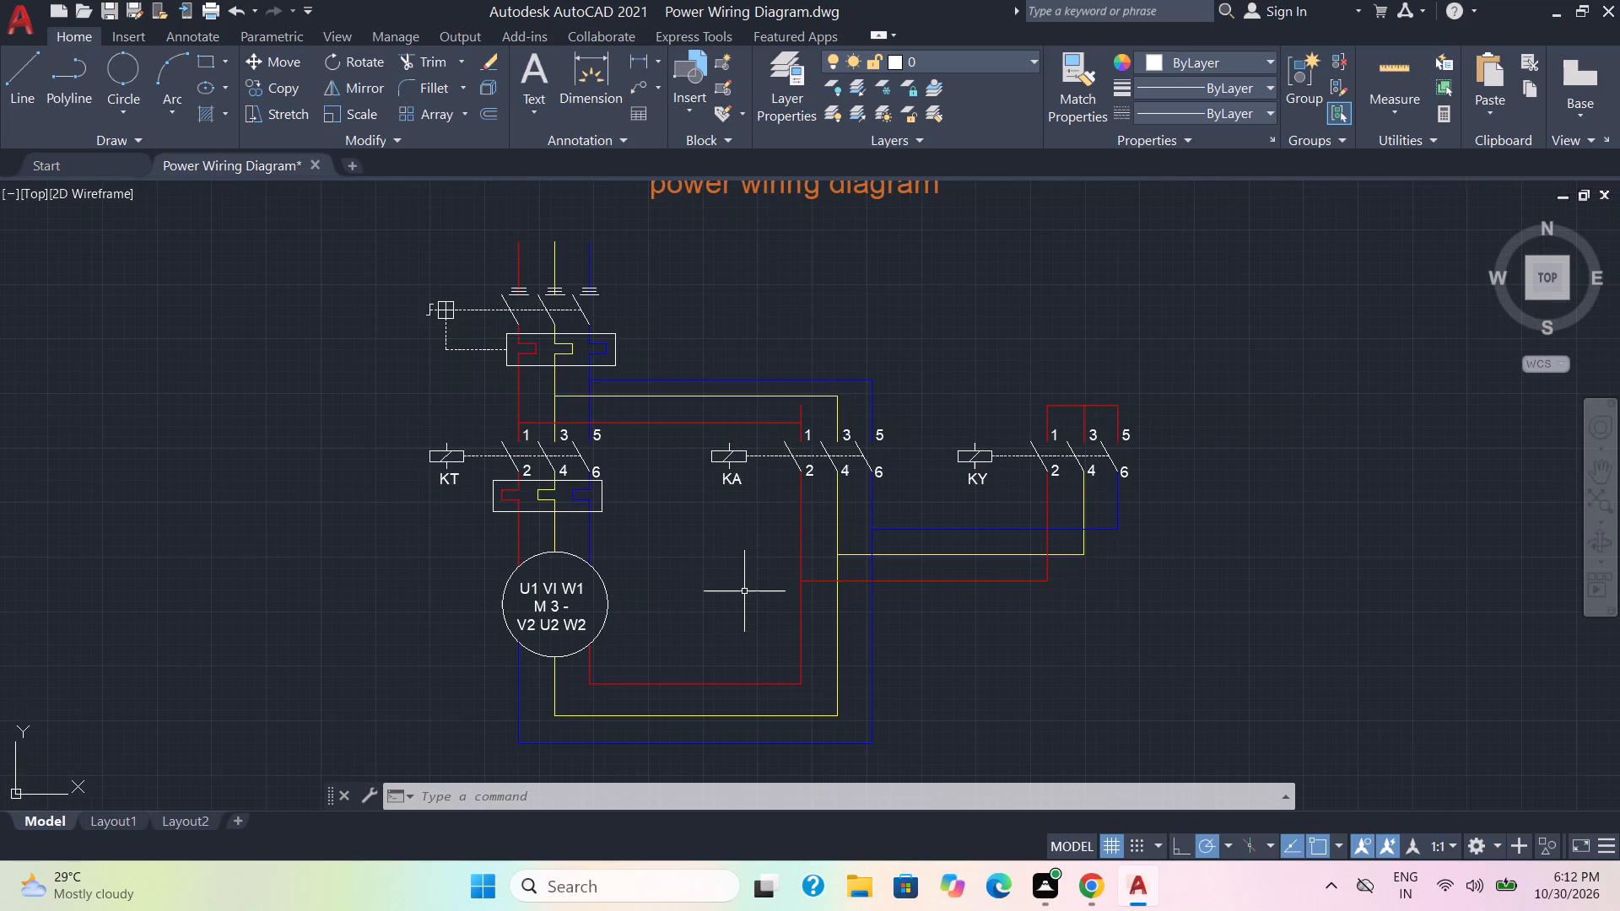
pyautogui.moveTo(745, 591); pyautogui.dragTo(746, 615, button='middle')
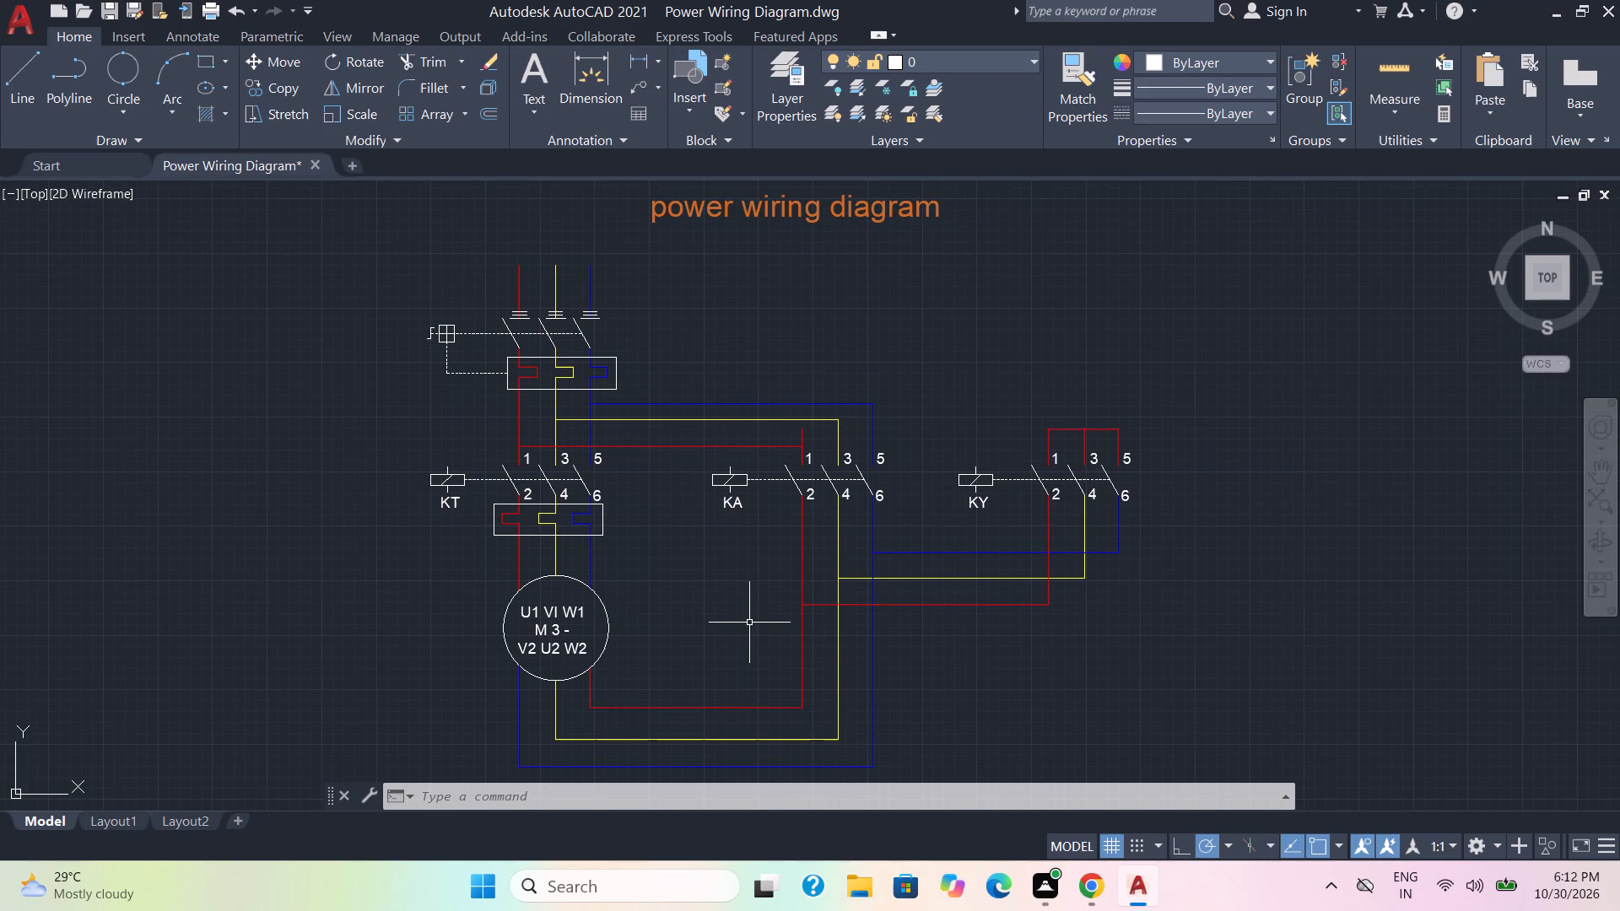
pyautogui.hotkey('ctrl', 's')
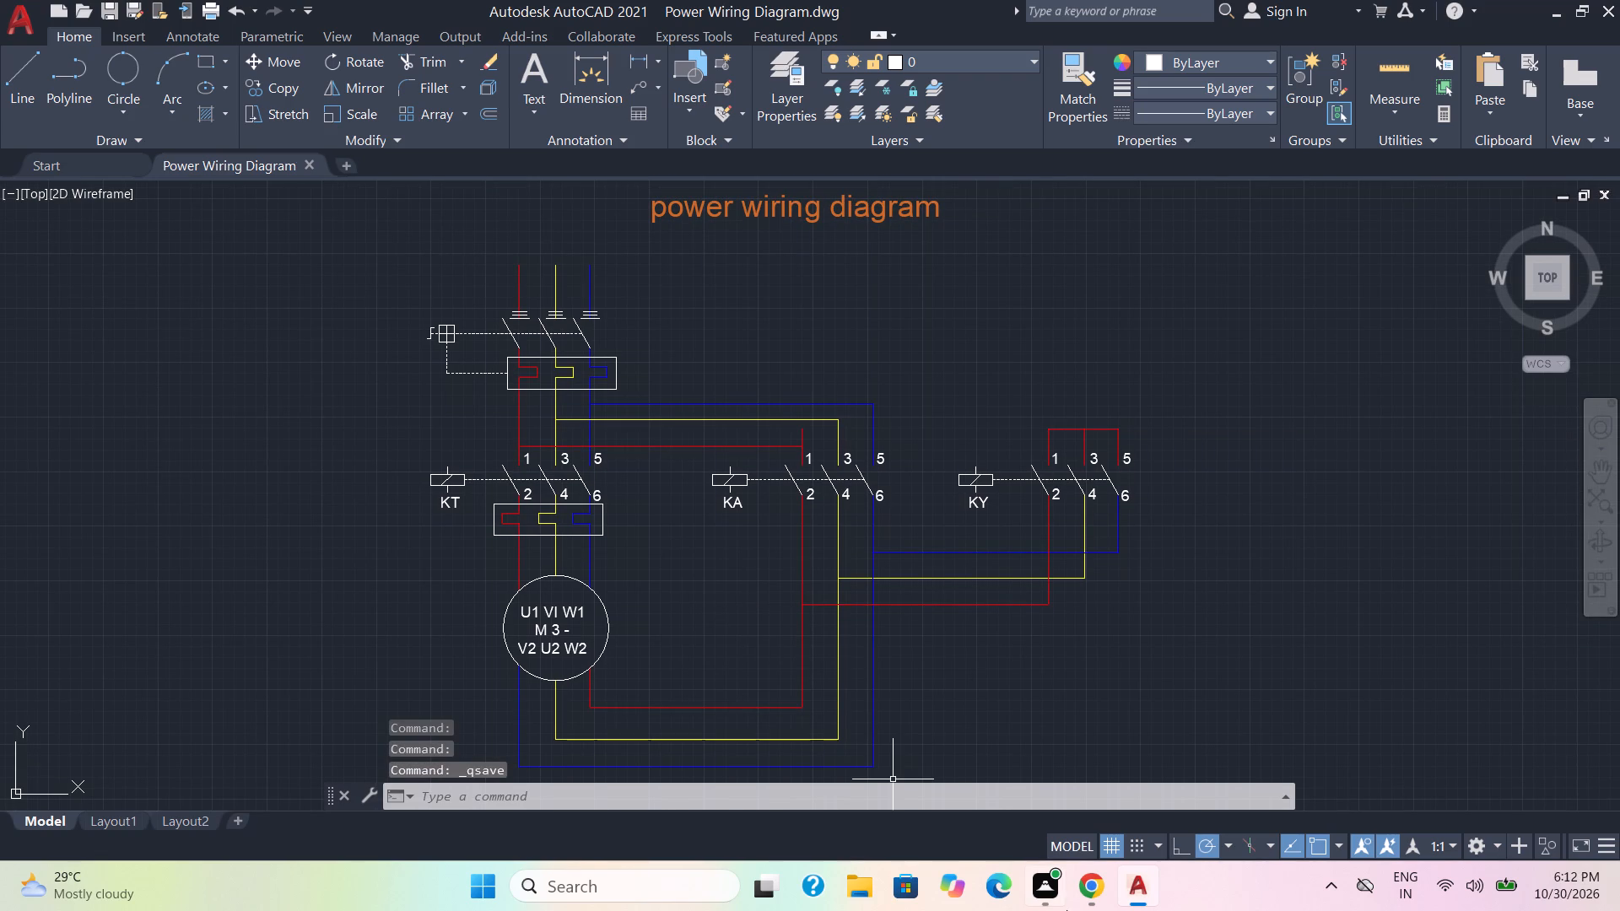